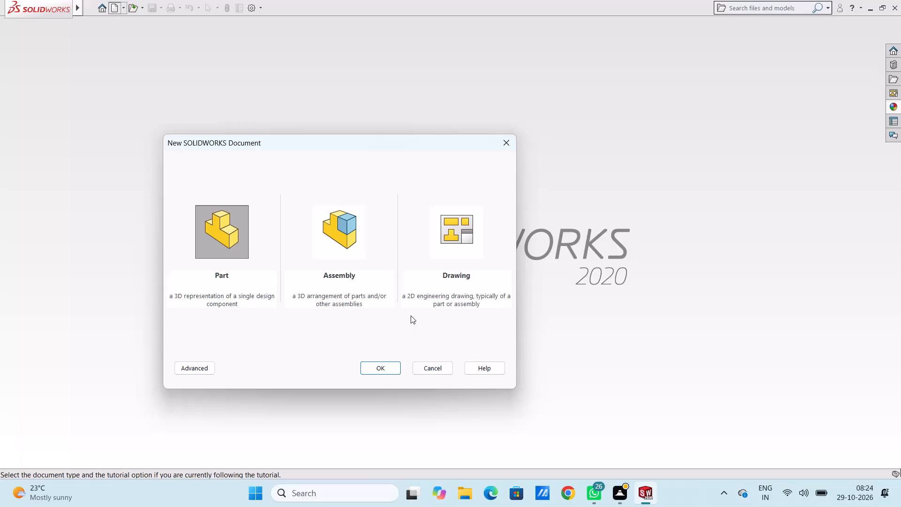
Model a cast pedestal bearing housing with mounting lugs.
Create a new part document.
left_click(393, 368)
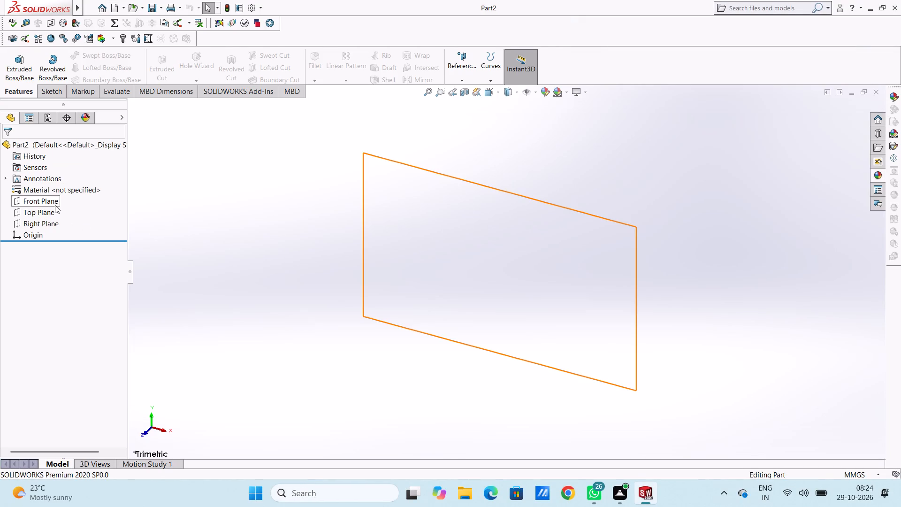
Start a new sketch on the Top Plane.
left_click(54, 211)
left_click(63, 199)
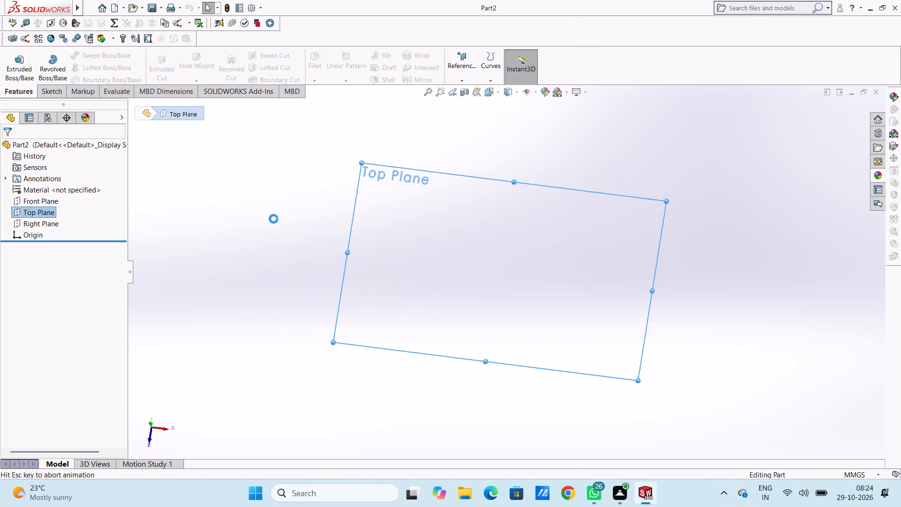
left_click(274, 219)
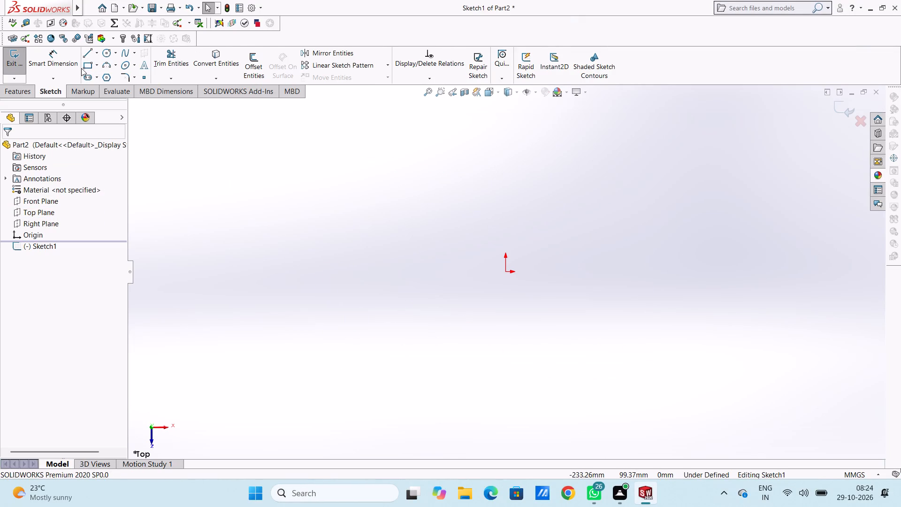
Sketch a center rectangle on the origin, 140 mm long horizontally and 50 mm high.
left_click(95, 67)
left_click(91, 90)
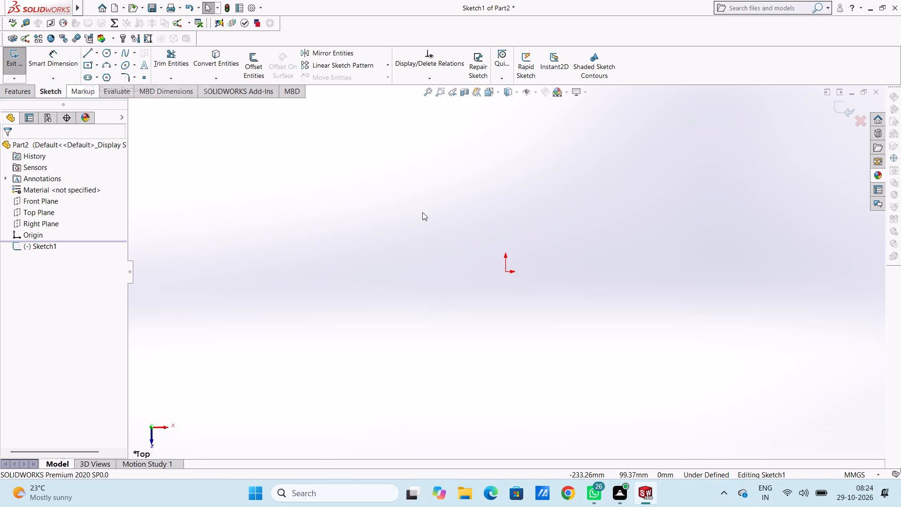
left_click(505, 271)
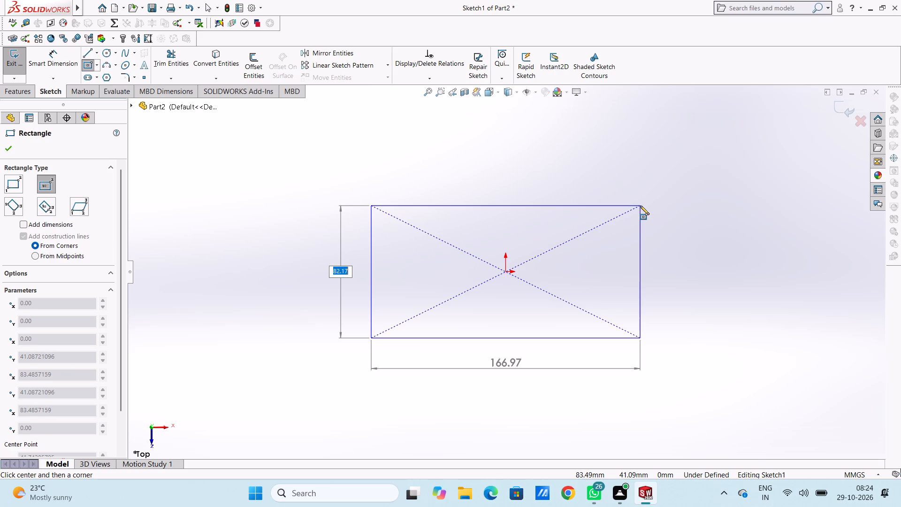
key("1")
key("BackSpace")
type("50")
key("Return")
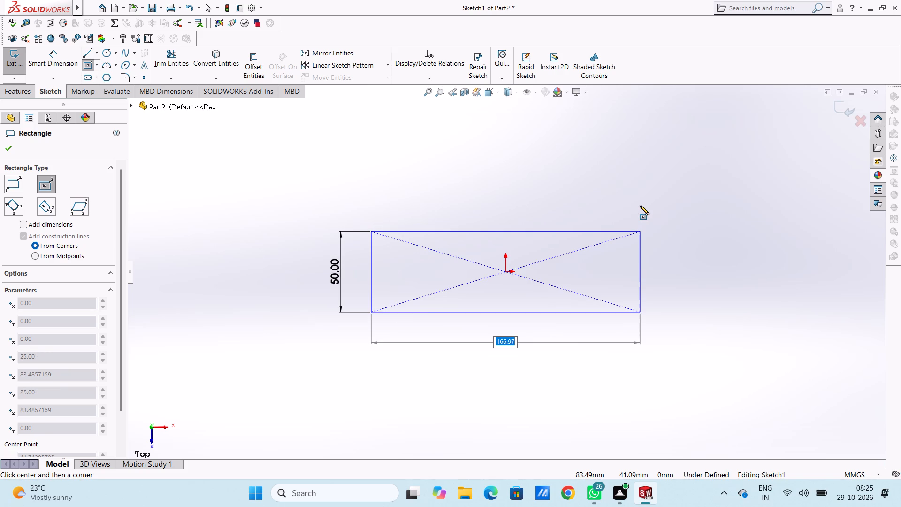
type("140")
key("Return")
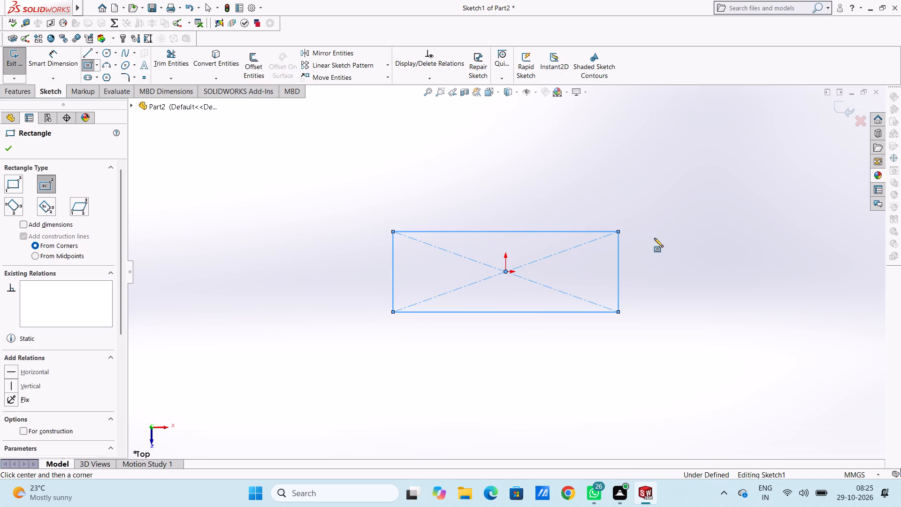
left_click(3, 151)
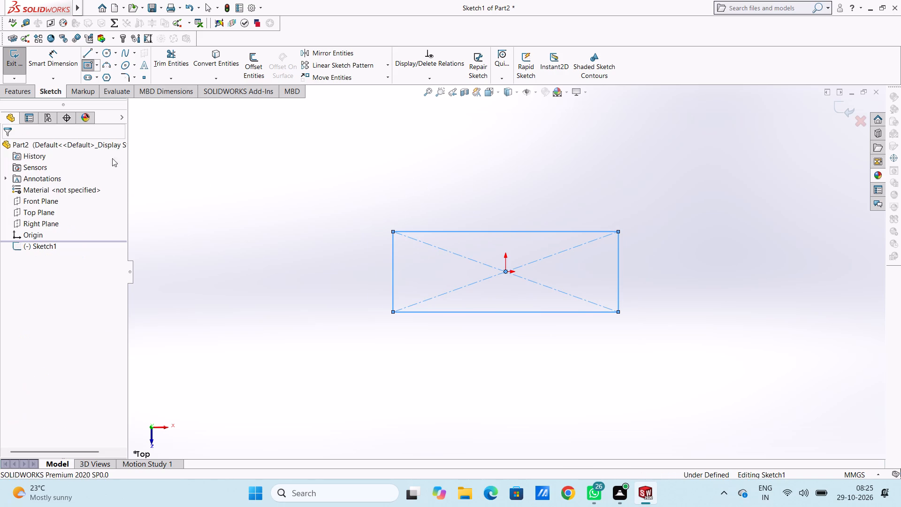
left_click(187, 166)
Dimension the rectangle's left vertical side and upper horizontal side, placing both dimensions outside the outline.
left_click(53, 64)
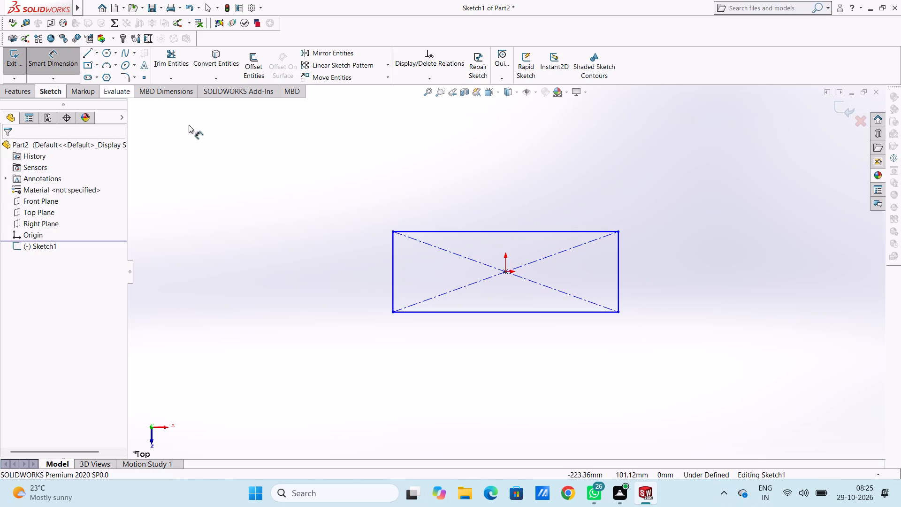
left_click(395, 249)
left_click(267, 240)
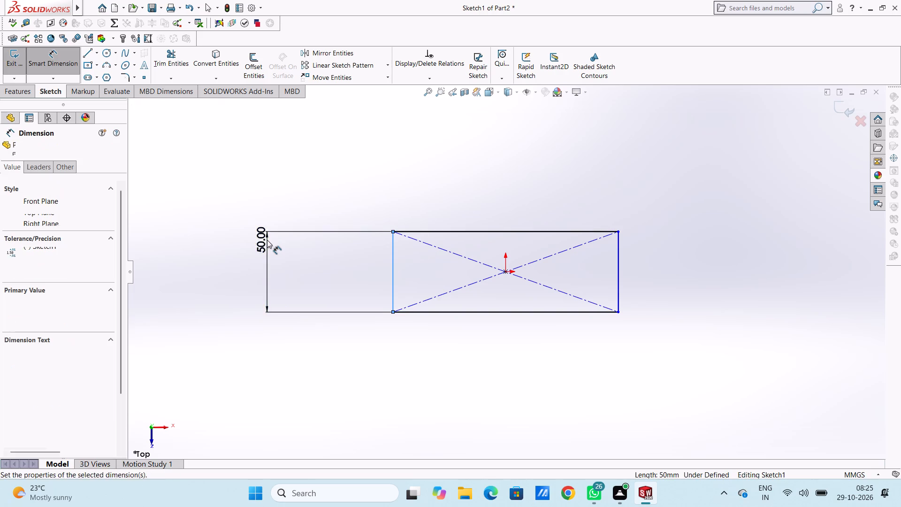
left_click(226, 224)
left_click(225, 210)
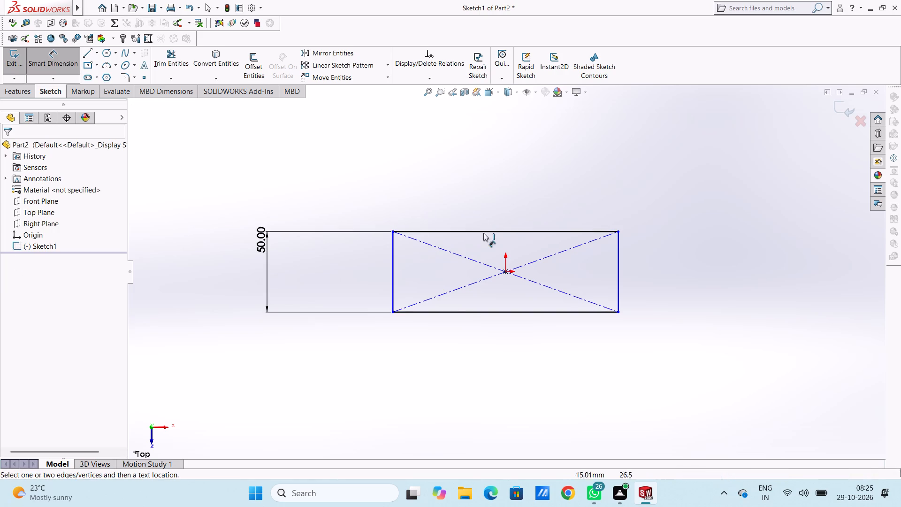
left_click(487, 233)
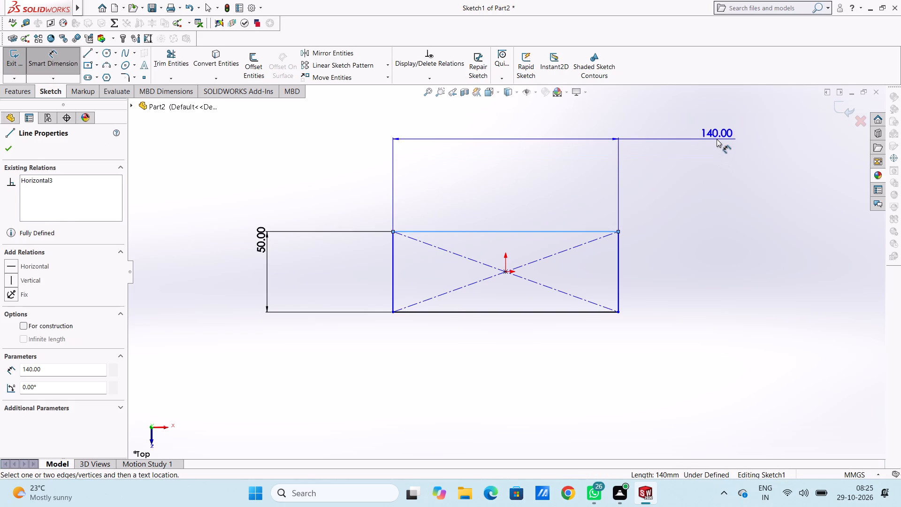
left_click(717, 139)
left_click(677, 124)
left_click(660, 147)
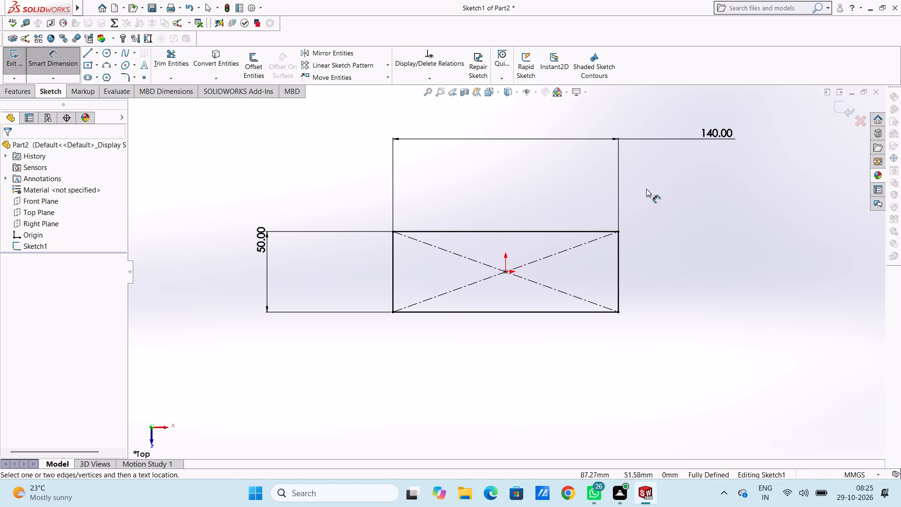
left_click(70, 66)
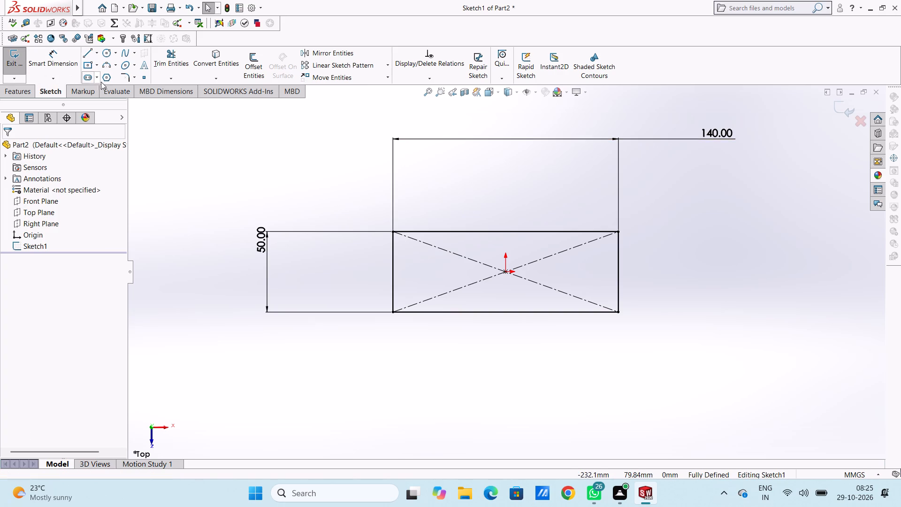
Fillet all four corners of the rectangle with a 10 mm radius using Sketch Fillet.
left_click(125, 77)
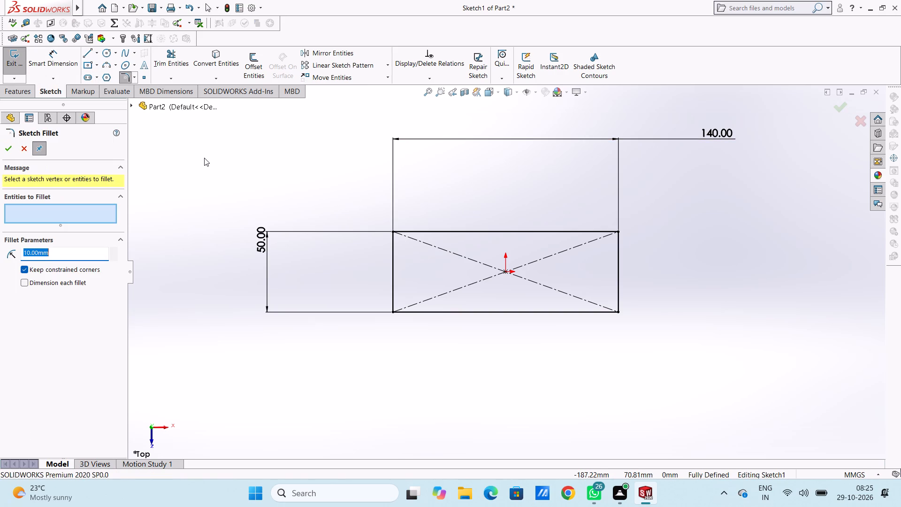
left_click(391, 230)
left_click(618, 233)
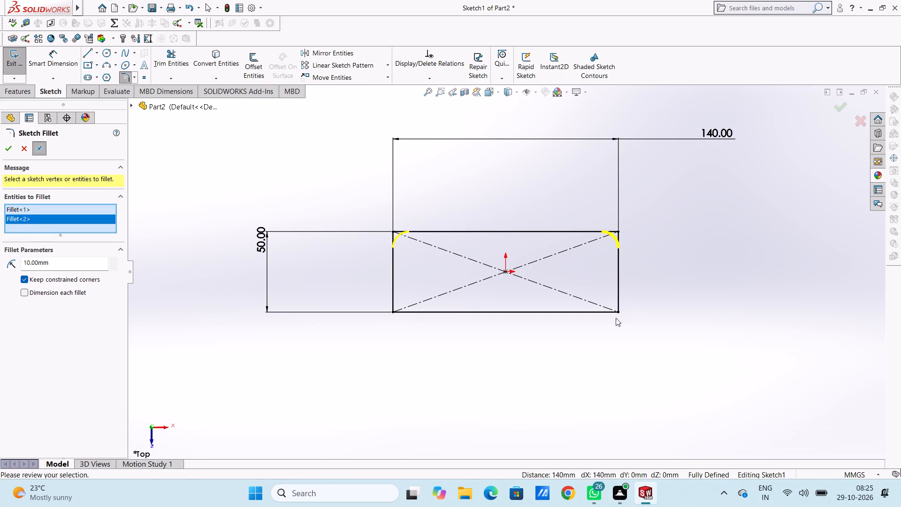
left_click(617, 315)
left_click(394, 313)
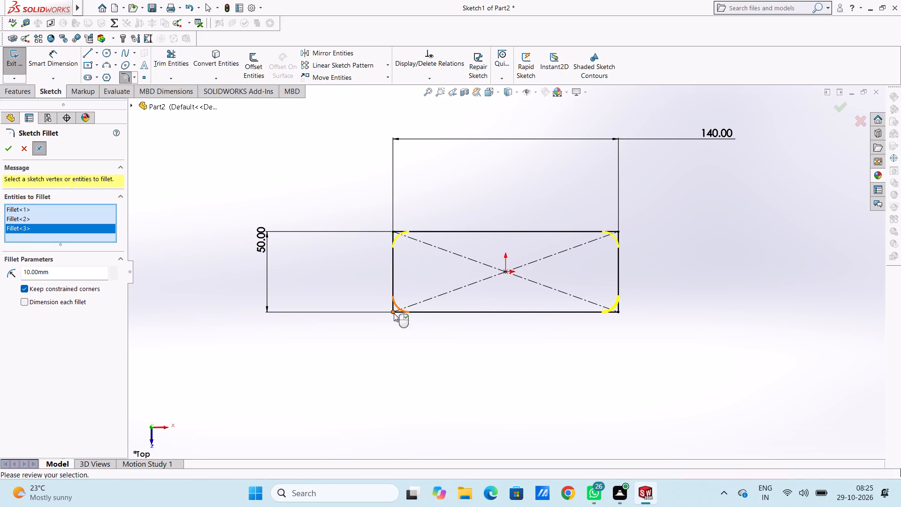
left_click(3, 148)
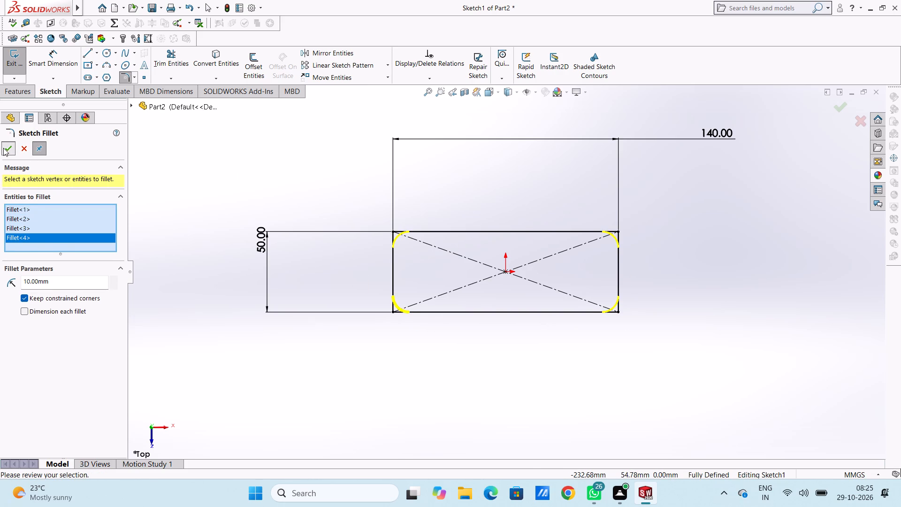
left_click(232, 176)
left_click(8, 152)
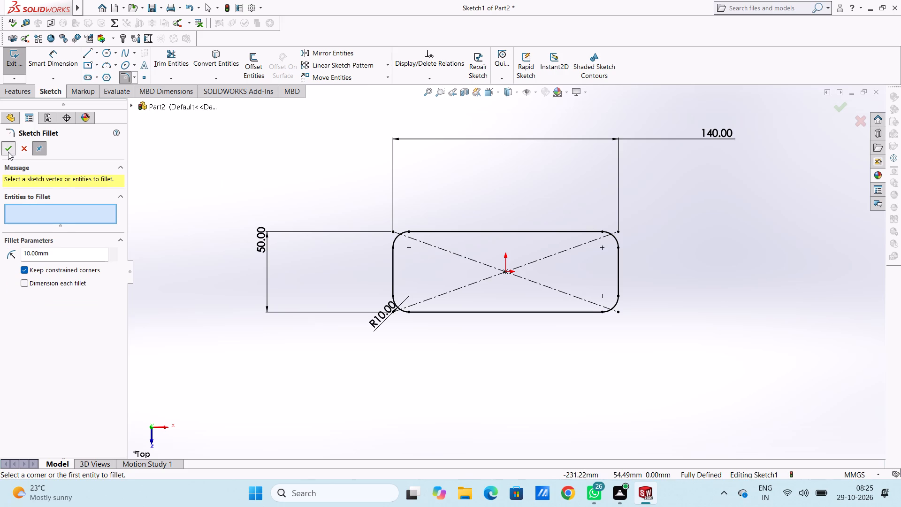
left_click(185, 172)
Move the fillet radius dimension away from the profile, to the open area below and left of it.
left_click_drag(375, 315, 217, 444)
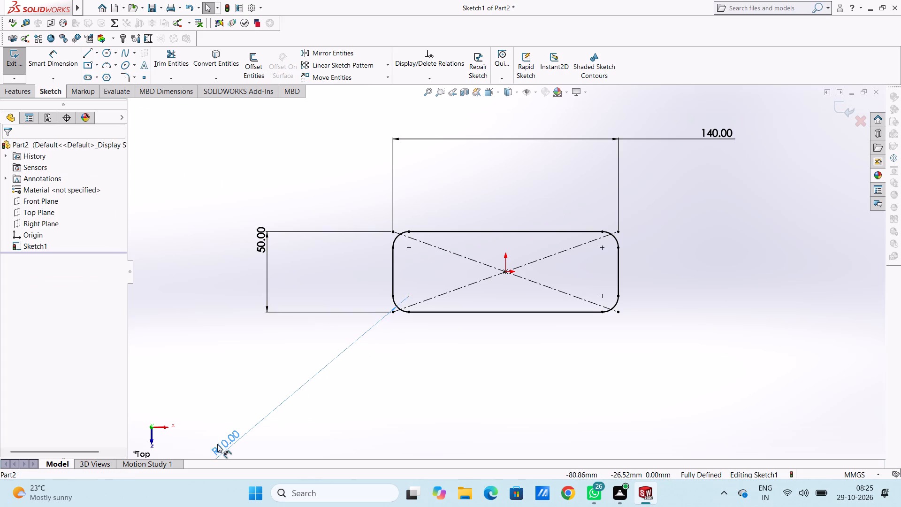
left_click_drag(217, 444, 220, 418)
left_click(205, 349)
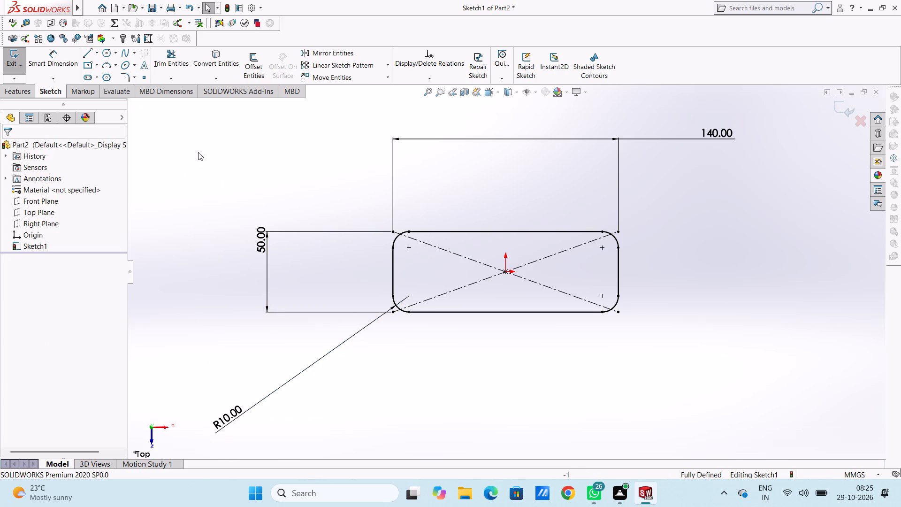
Sketch four circles, about 8 to 11 mm in diameter, each centred on one of the corner fillet centres.
left_click(105, 54)
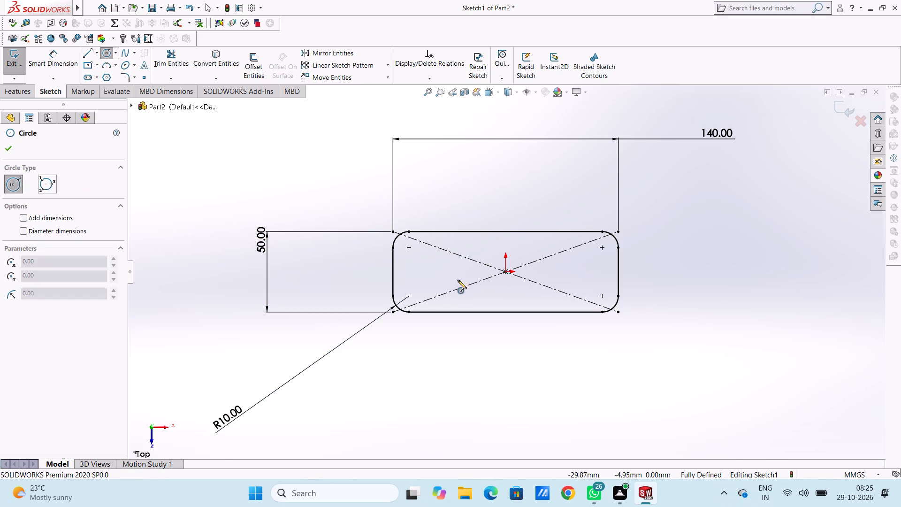
scroll(458, 280, "down", 3)
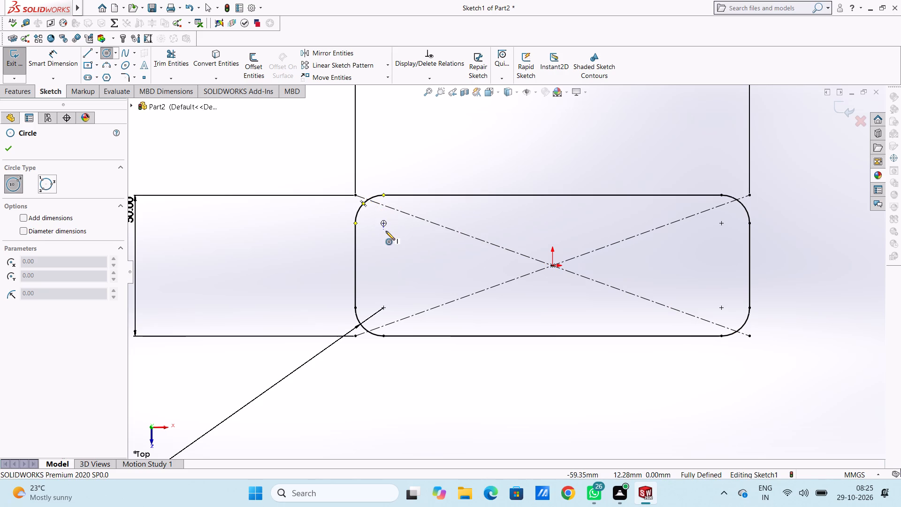
left_click(383, 223)
left_click(392, 234)
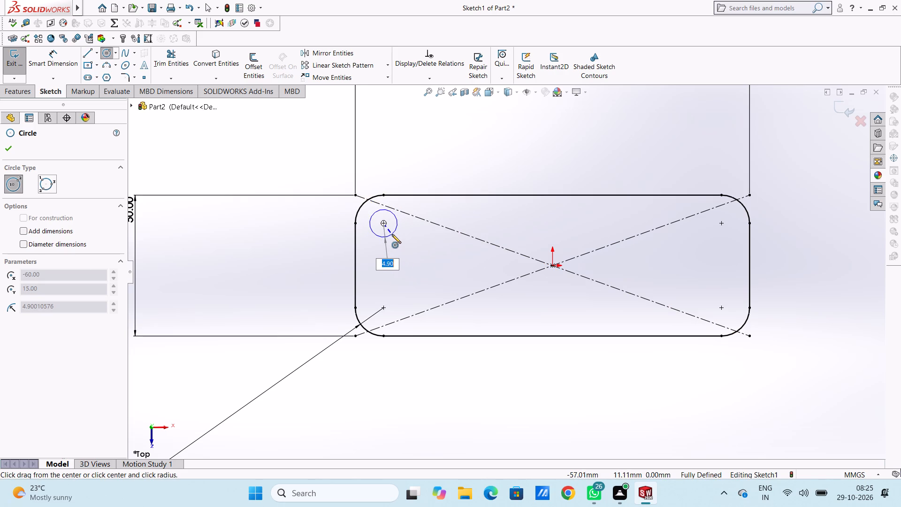
left_click(719, 223)
left_click(717, 234)
left_click(721, 307)
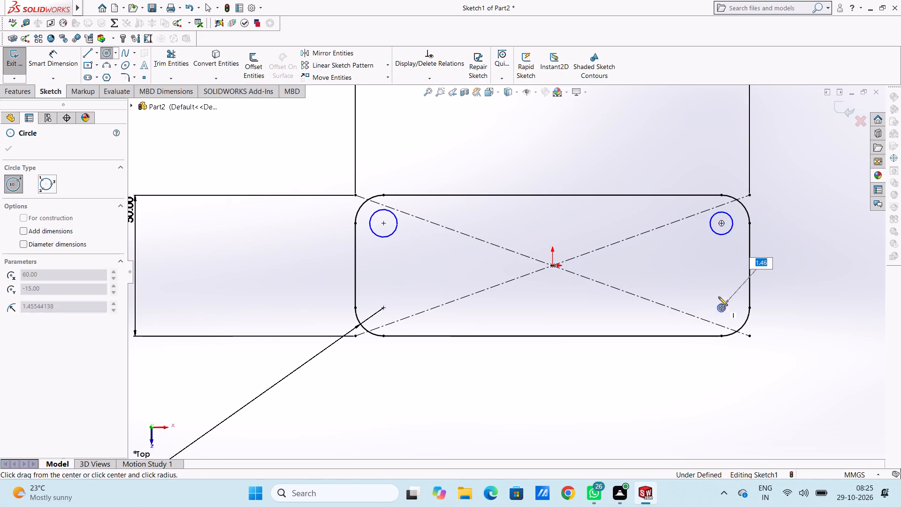
left_click(718, 296)
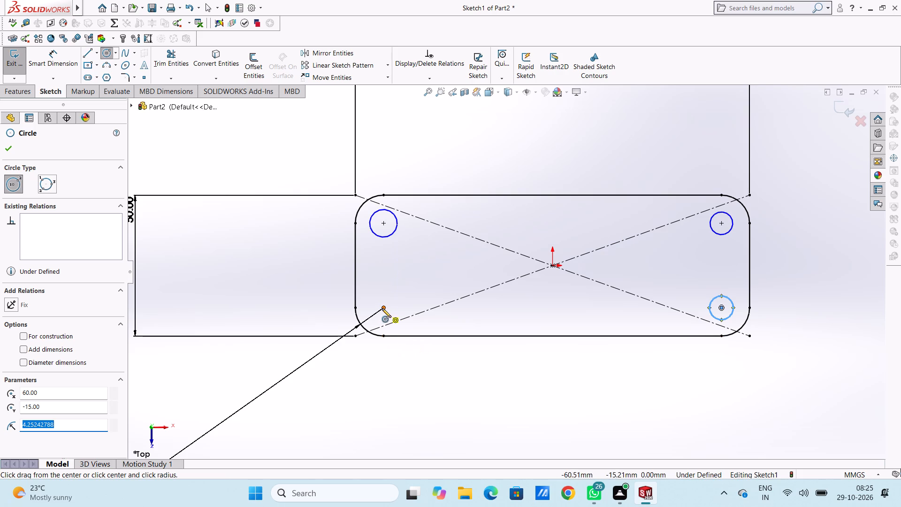
left_click(383, 308)
left_click(396, 318)
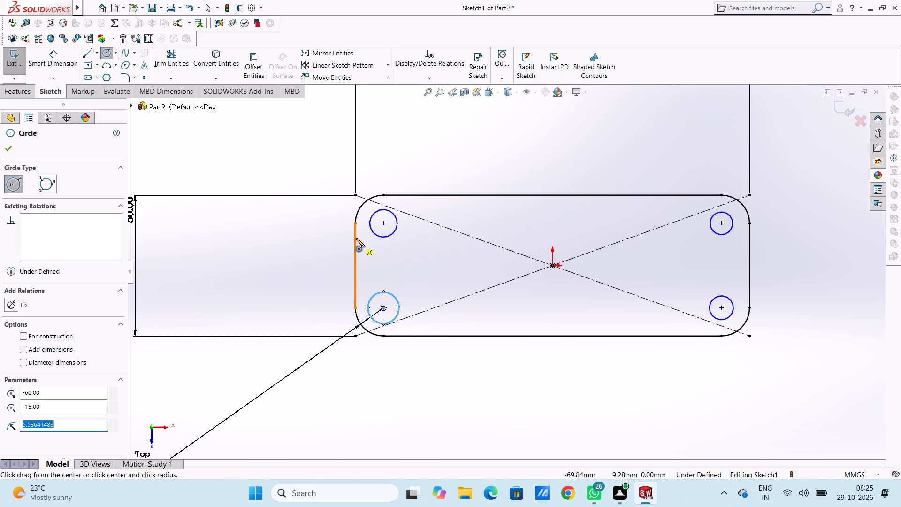
left_click(10, 152)
left_click(156, 156)
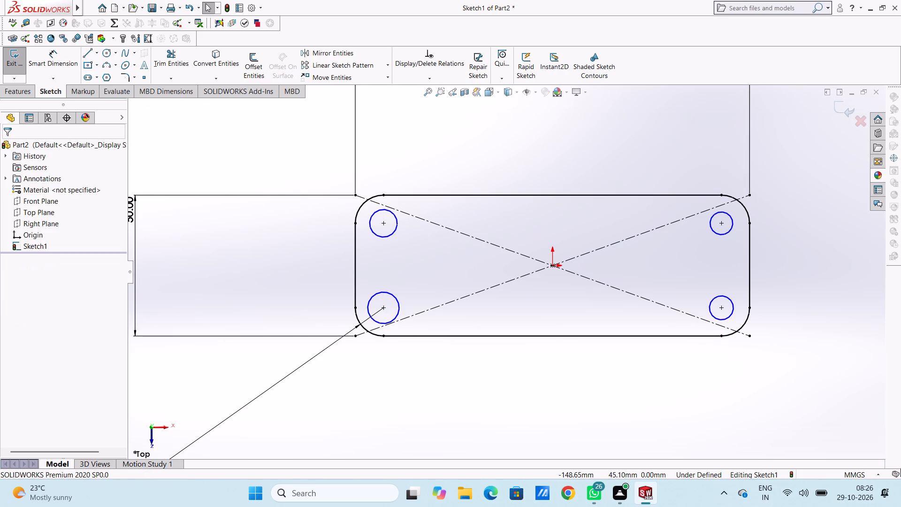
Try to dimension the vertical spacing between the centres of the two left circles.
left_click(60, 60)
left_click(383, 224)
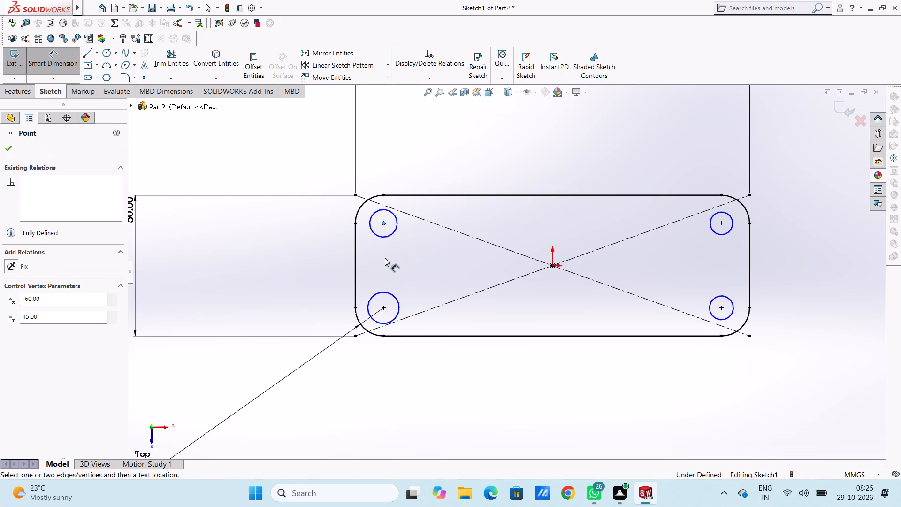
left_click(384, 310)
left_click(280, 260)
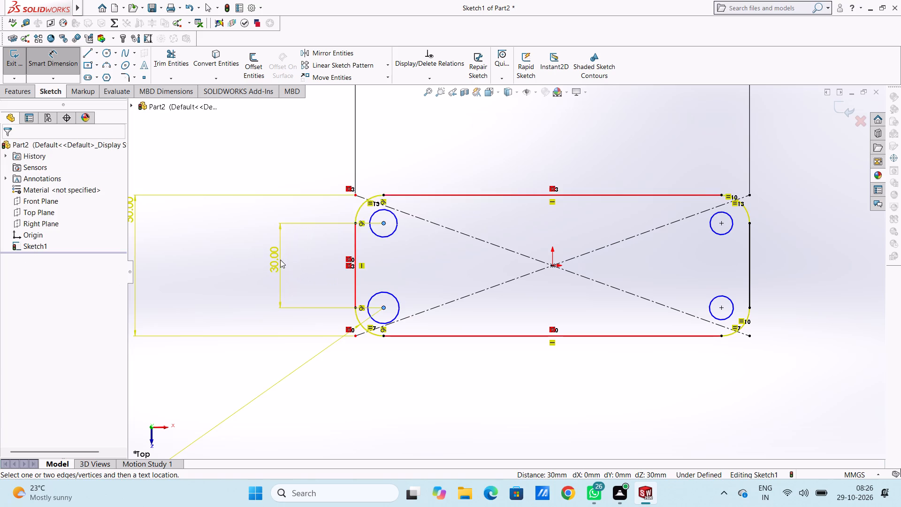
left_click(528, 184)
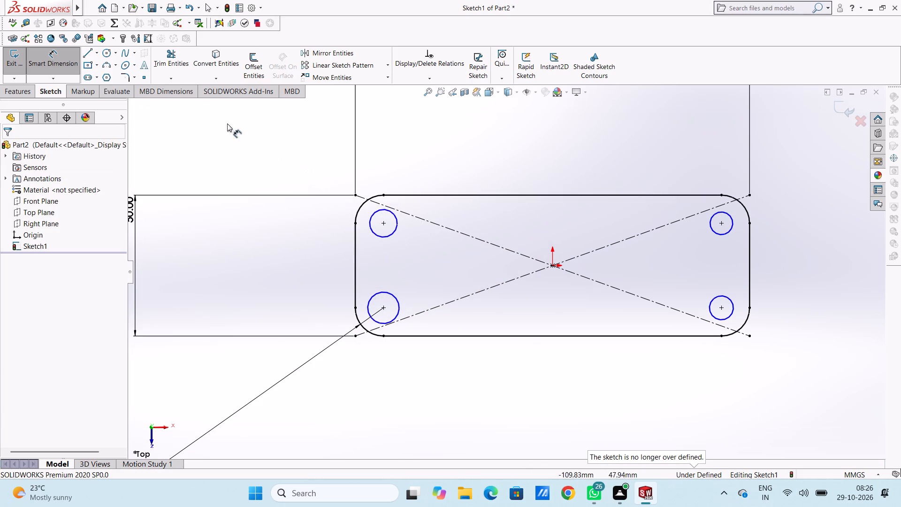
Dimension the two upper corner circles of the plate sketch to a 10 mm diameter each.
left_click(390, 236)
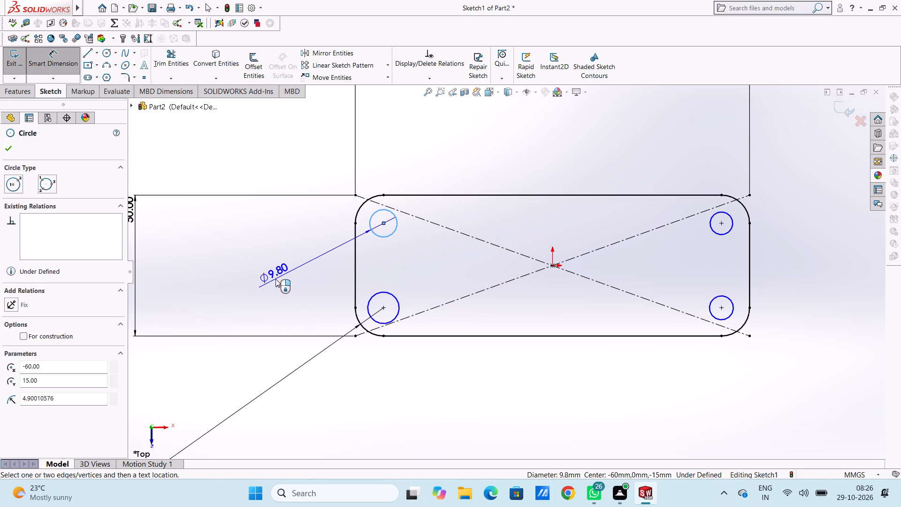
left_click(199, 275)
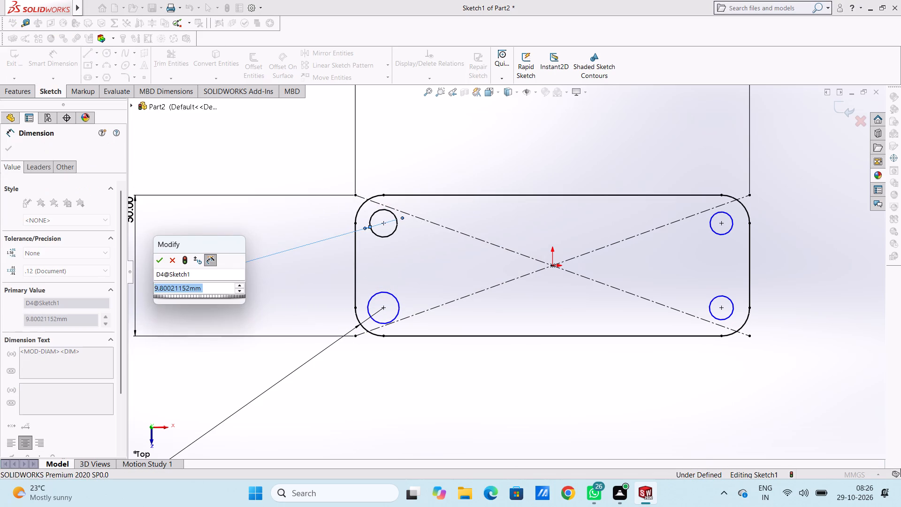
type("10")
key("Return")
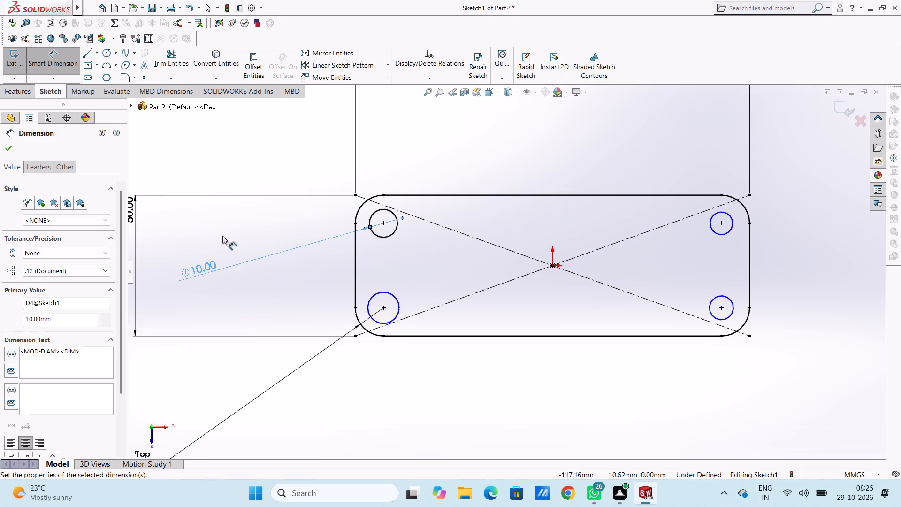
left_click(223, 236)
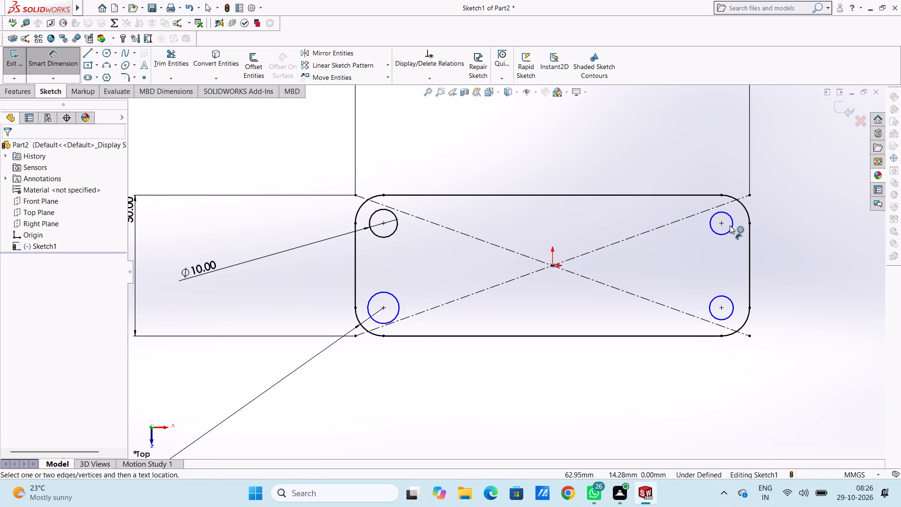
left_click(730, 226)
left_click(804, 284)
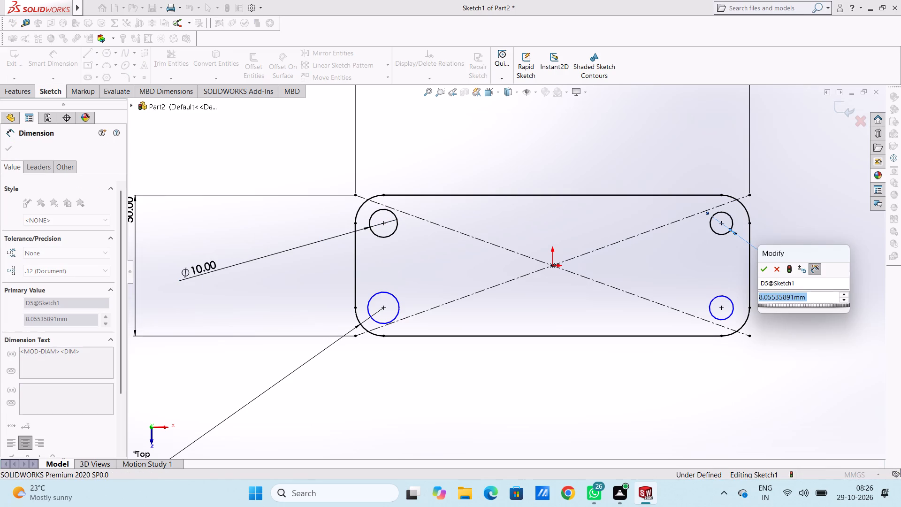
type("10")
key("Return")
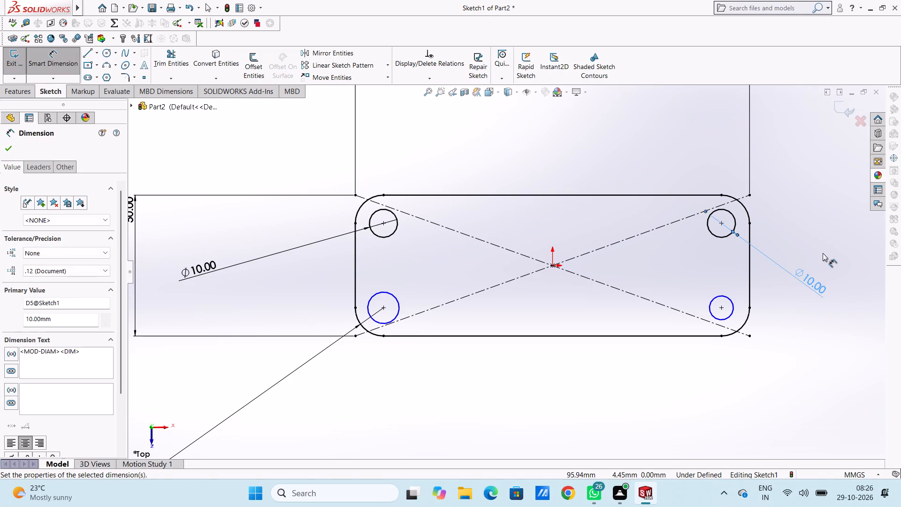
left_click(811, 331)
Dimension the two lower corner circles to a 10 mm diameter each.
left_click(718, 300)
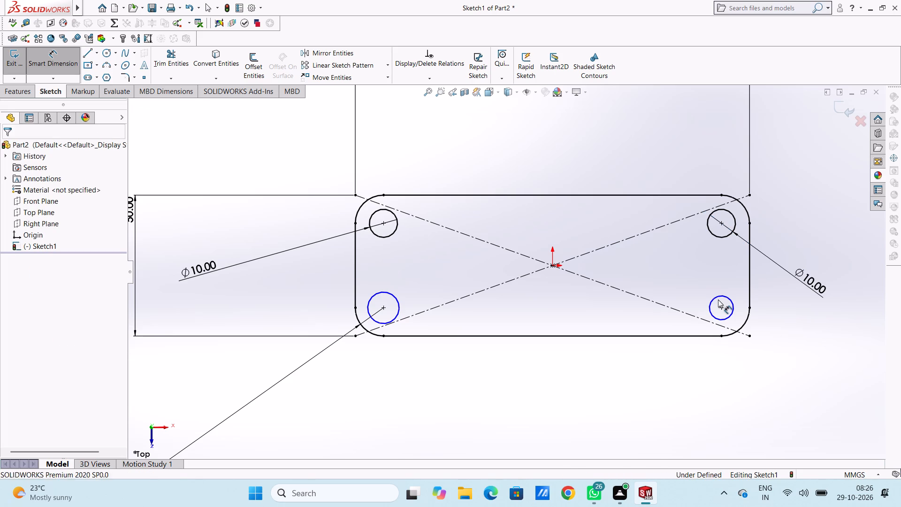
left_click(719, 297)
left_click(804, 230)
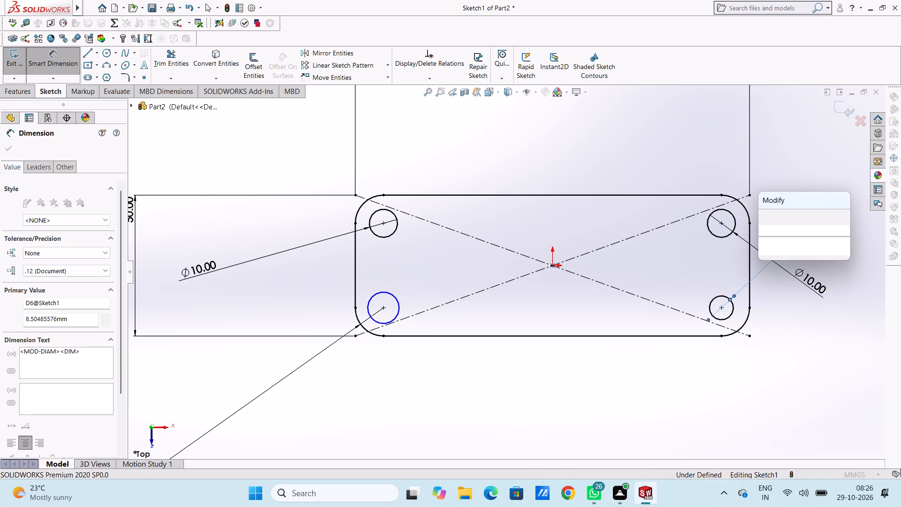
type("10")
key("Return")
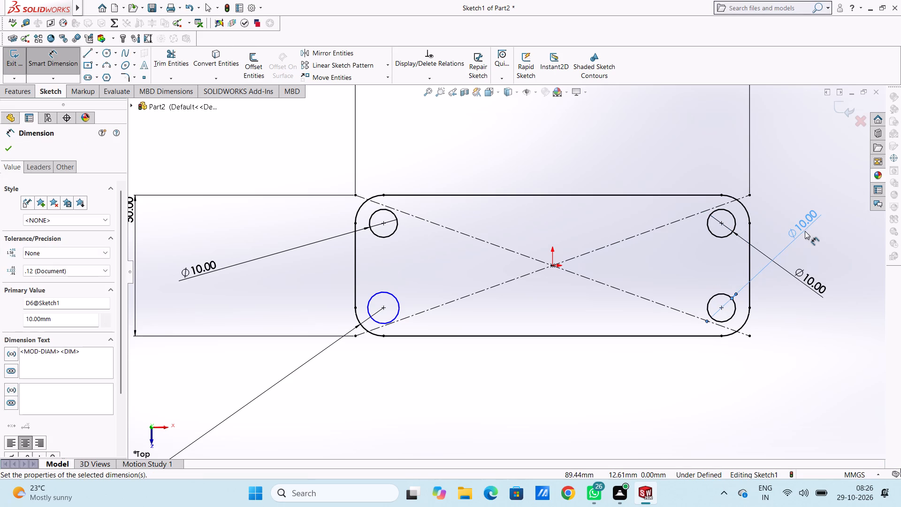
left_click(782, 372)
left_click(395, 300)
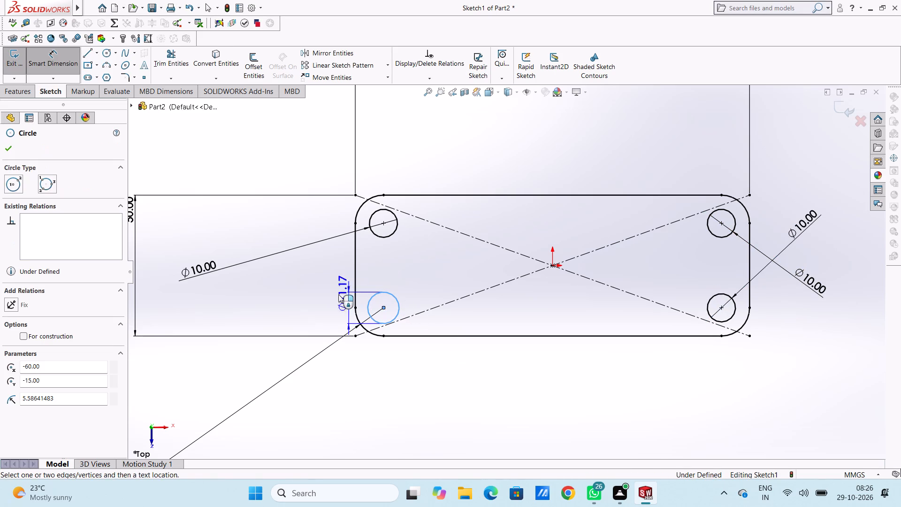
left_click(221, 228)
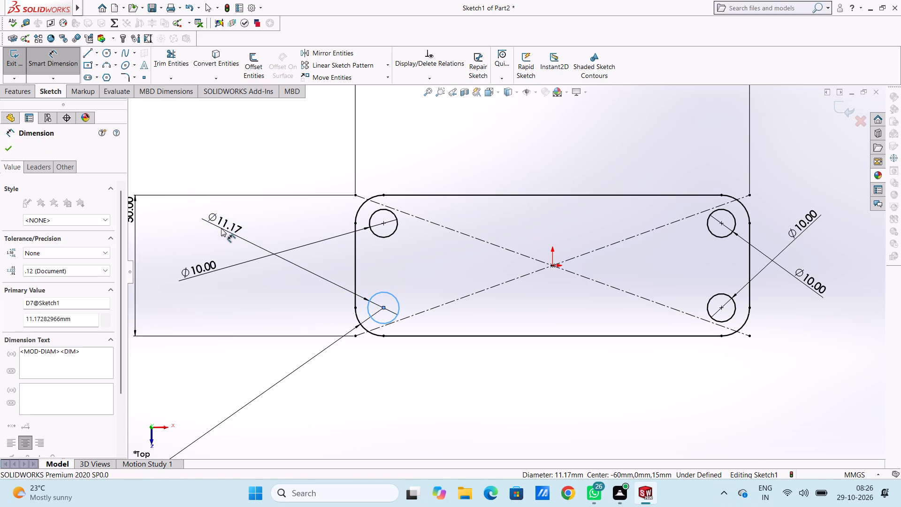
type("10")
key("Return")
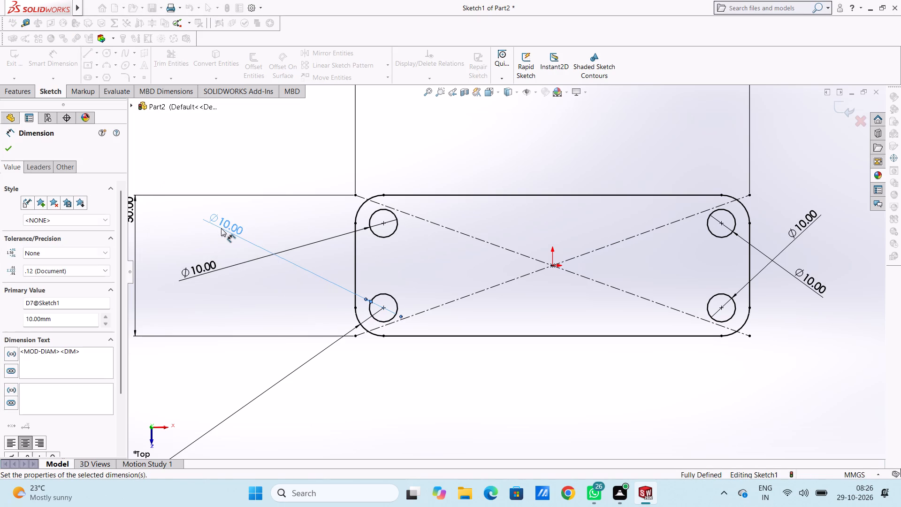
left_click(257, 228)
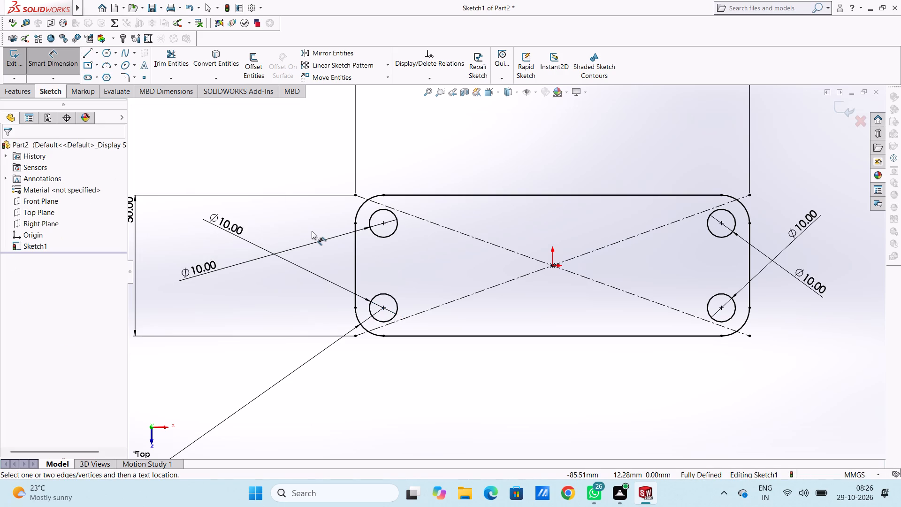
Extrude the plate sketch as a boss with a blind depth of 7 mm.
scroll(312, 231, "up", 3)
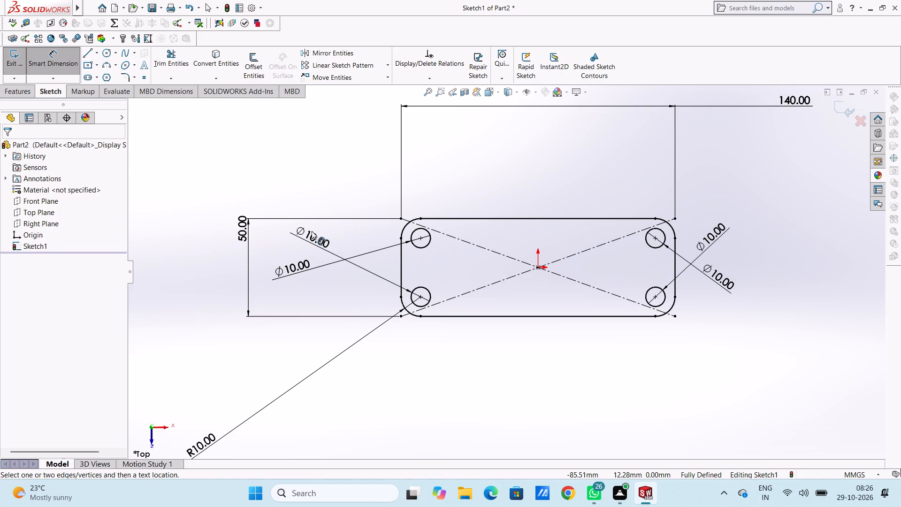
scroll(549, 382, "up", 2)
scroll(546, 311, "down", 2)
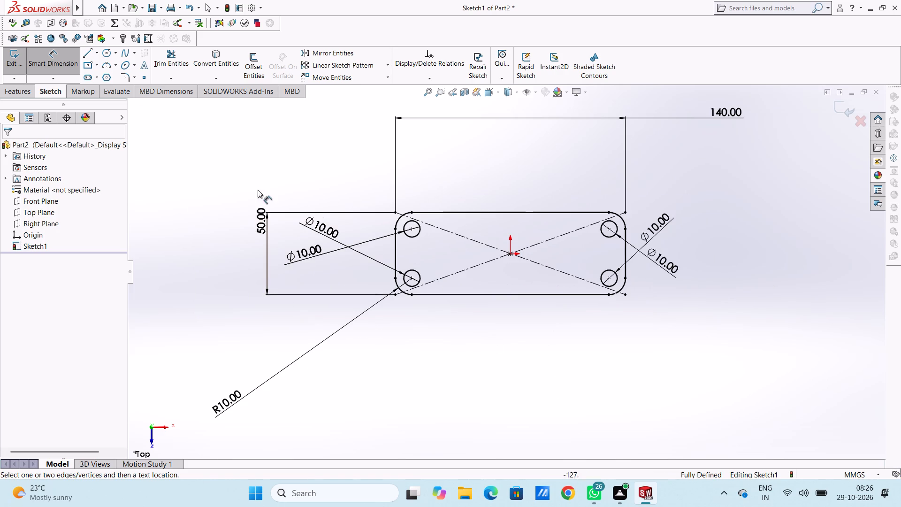
left_click(53, 69)
left_click(22, 94)
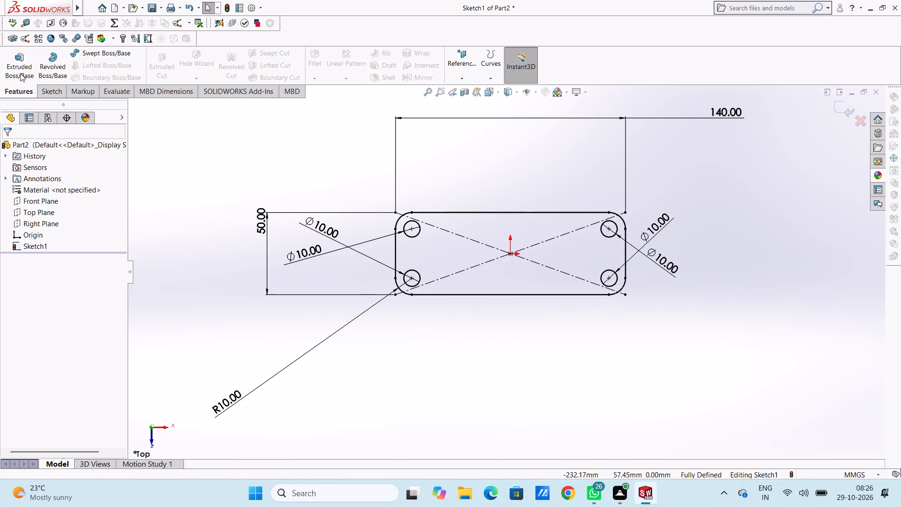
left_click(23, 62)
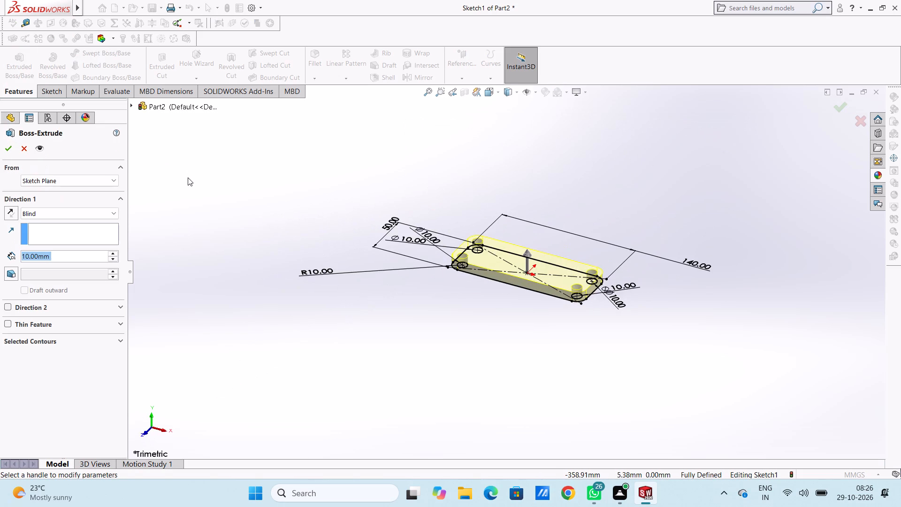
key("7")
key("Return")
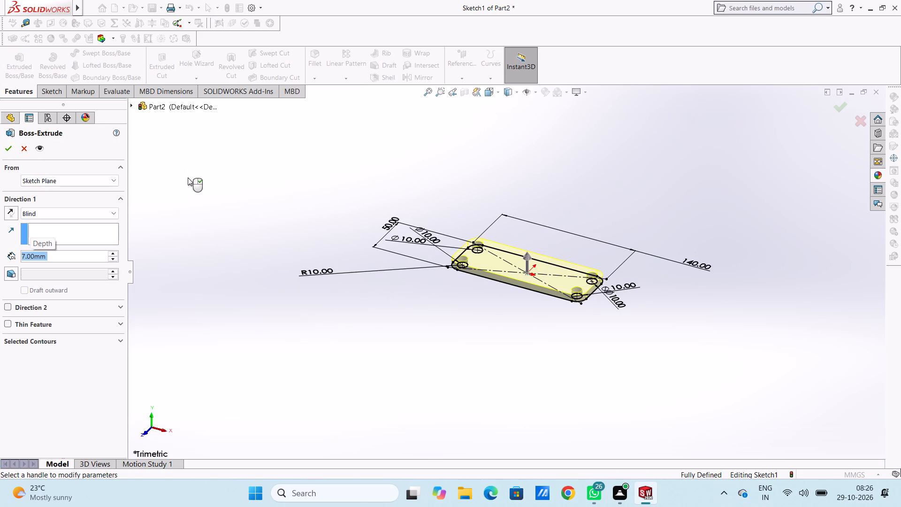
left_click(7, 147)
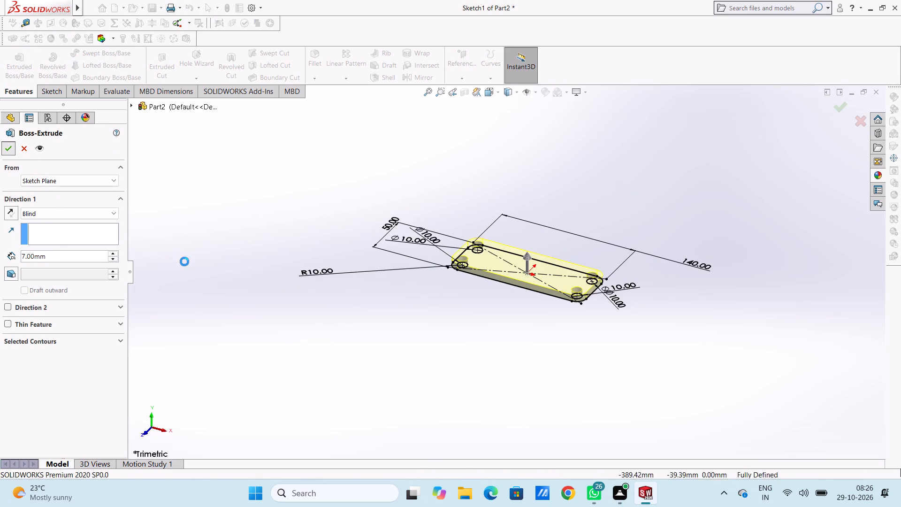
left_click(184, 261)
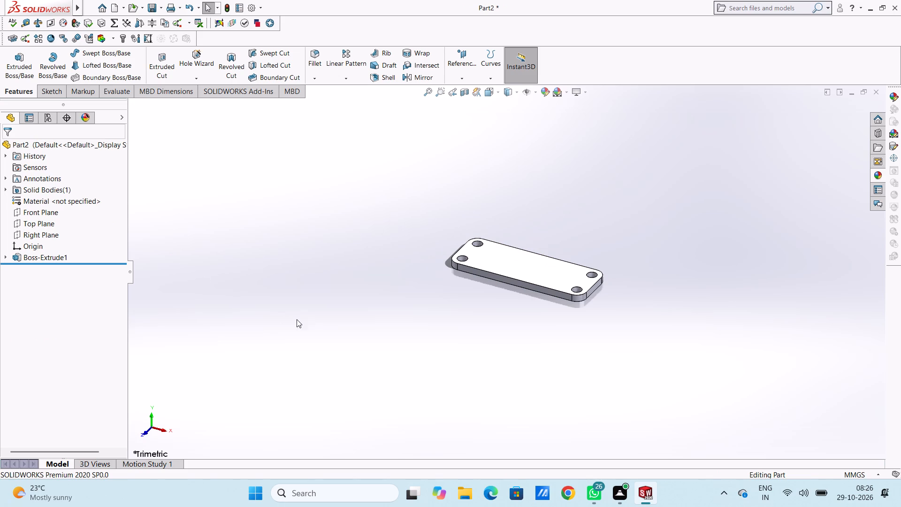
Start a new sketch on the long front side face of the plate, viewed from the front.
key("ctrl+1")
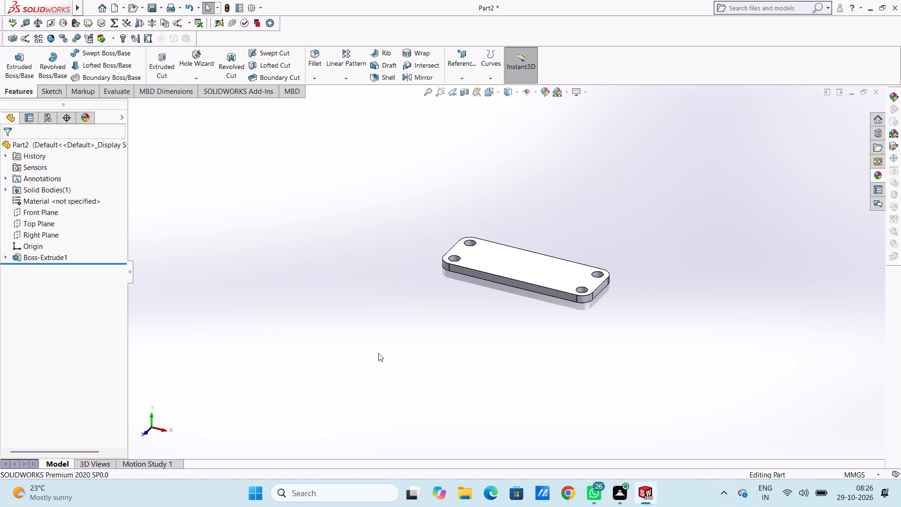
scroll(425, 335, "up", 3)
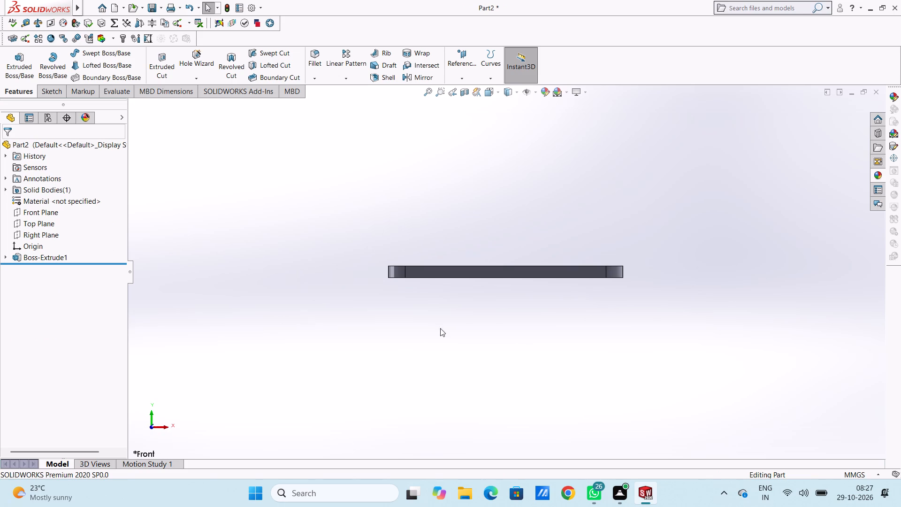
scroll(476, 284, "down", 1)
left_click(499, 265)
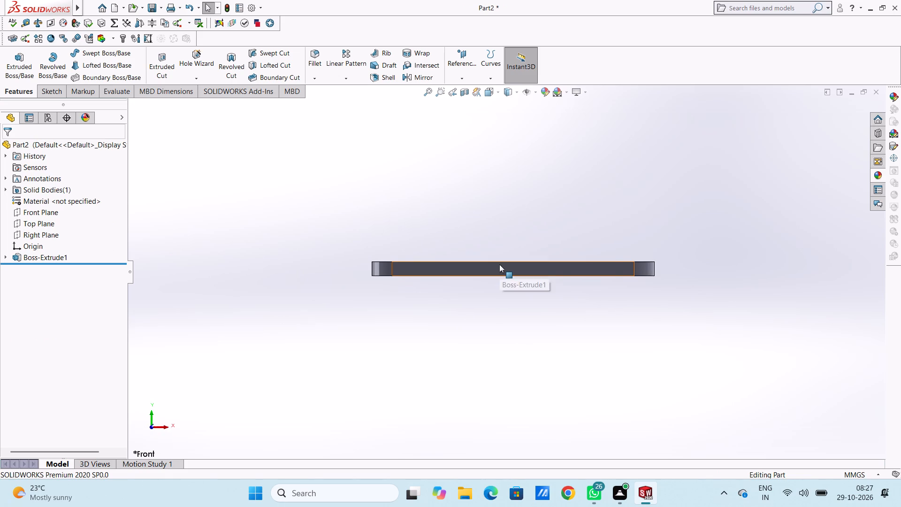
left_click(542, 237)
left_click(483, 238)
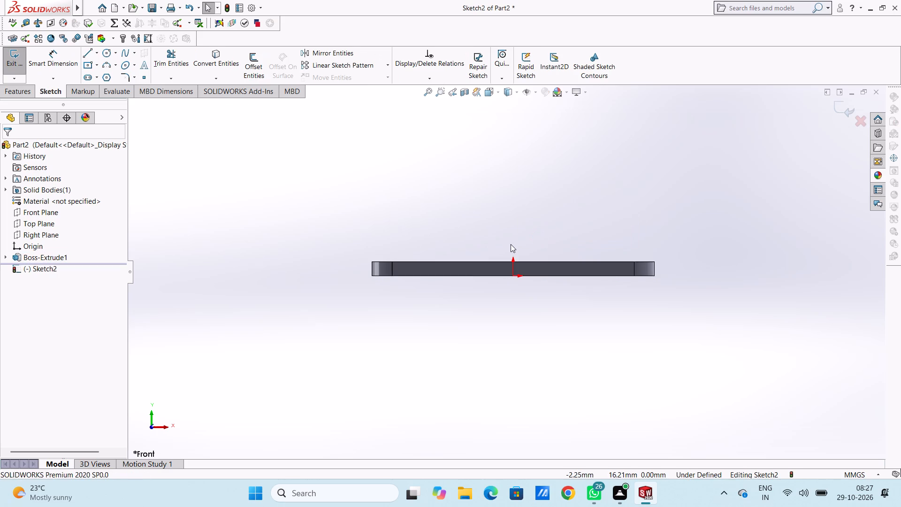
Sketch a circle with a 25 mm radius centred on the origin at the plate's bottom edge.
scroll(516, 280, "down", 3)
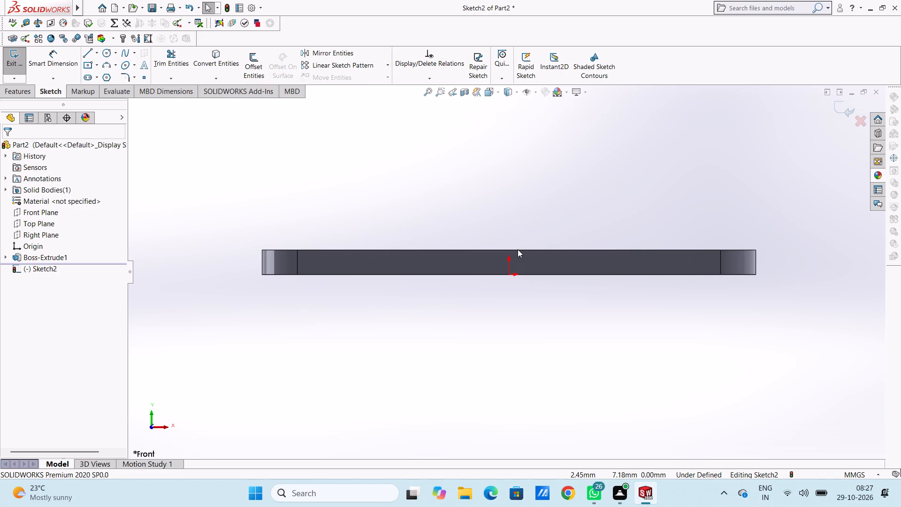
left_click(104, 55)
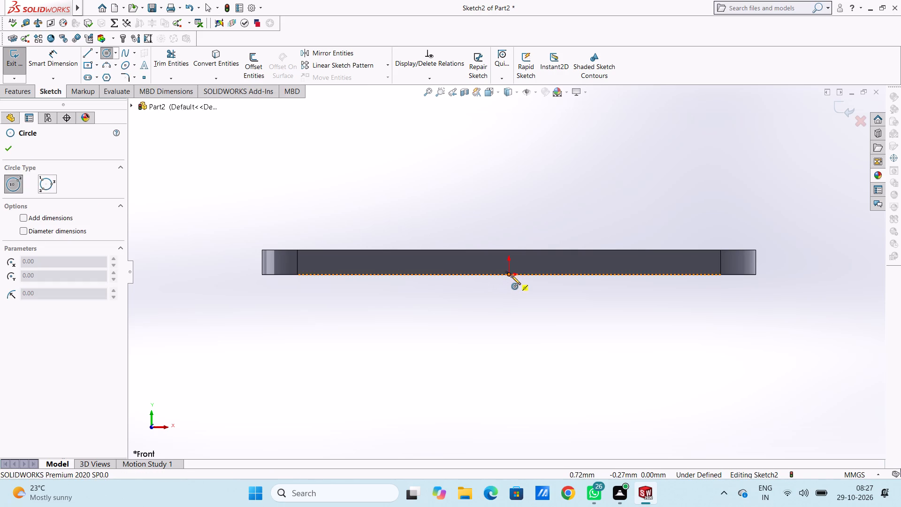
left_click(510, 276)
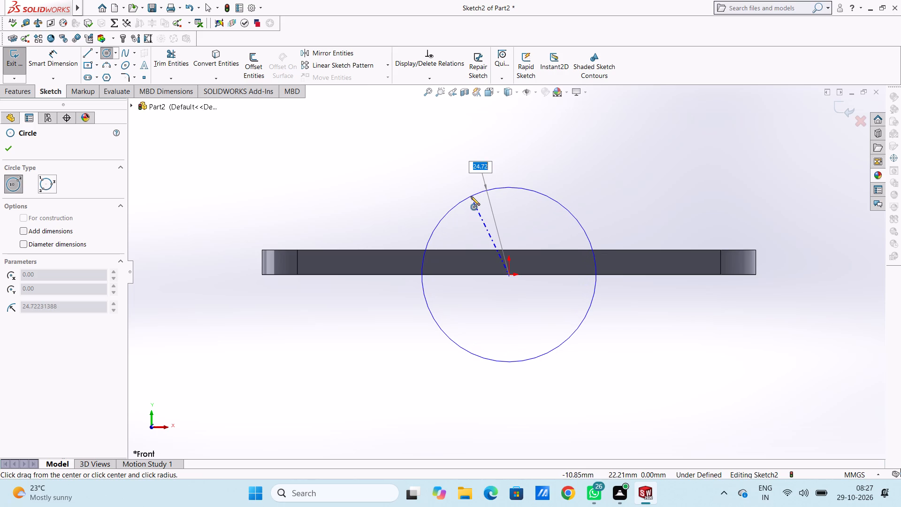
type("25")
key("Return")
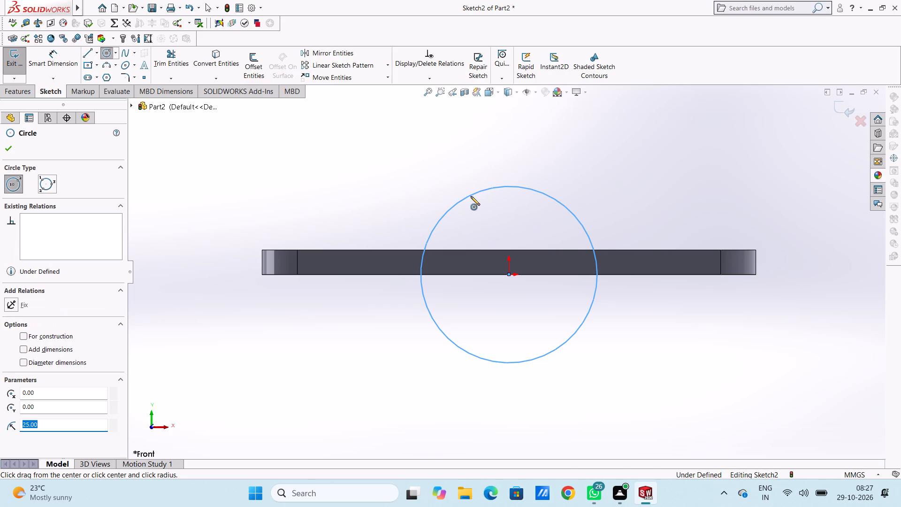
left_click(7, 150)
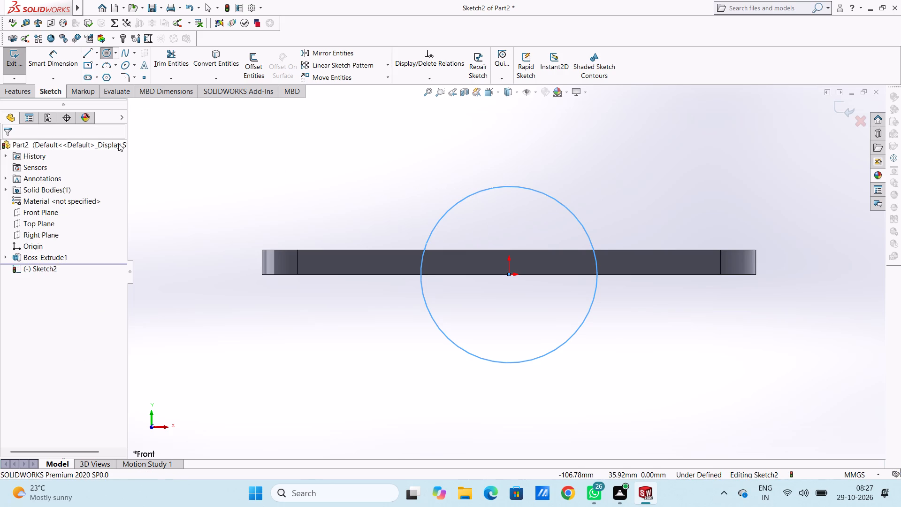
left_click(187, 142)
Sketch a horizontal line along the plate's bottom edge joining the circle's two side quadrant points.
left_click(87, 53)
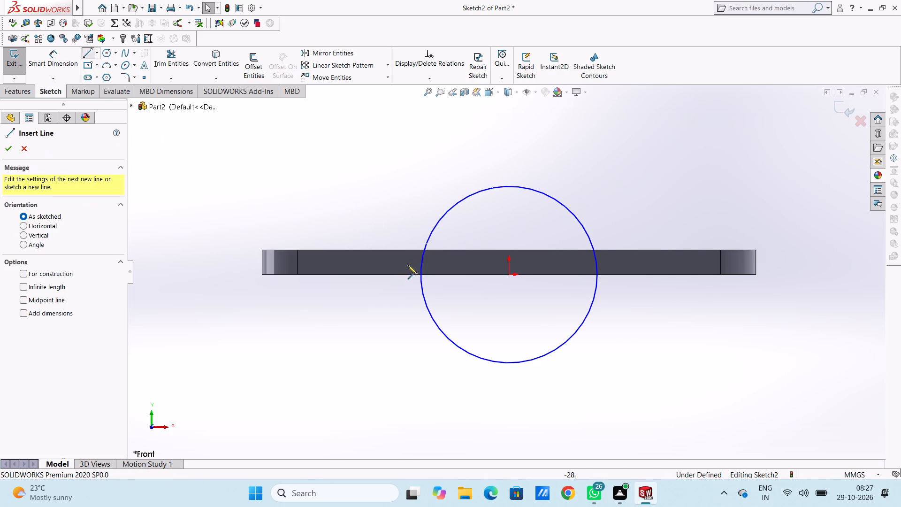
left_click(421, 274)
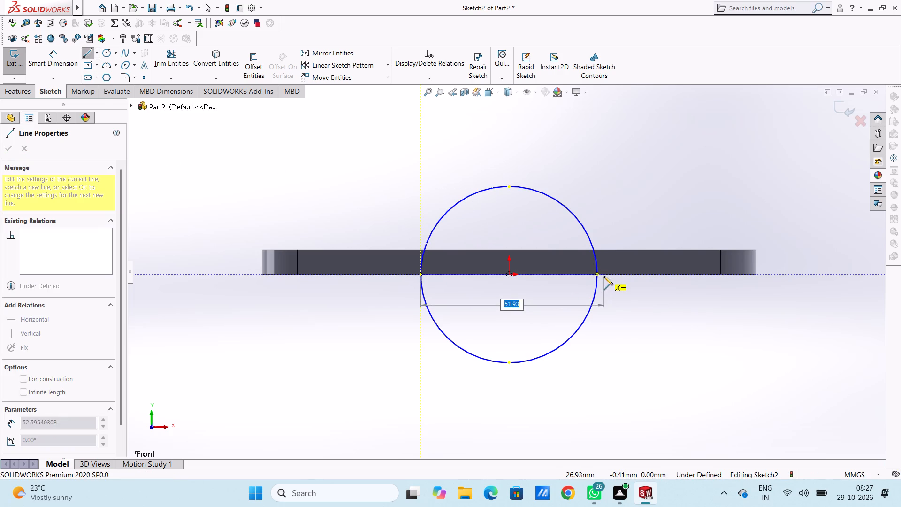
left_click(598, 276)
right_click(664, 168)
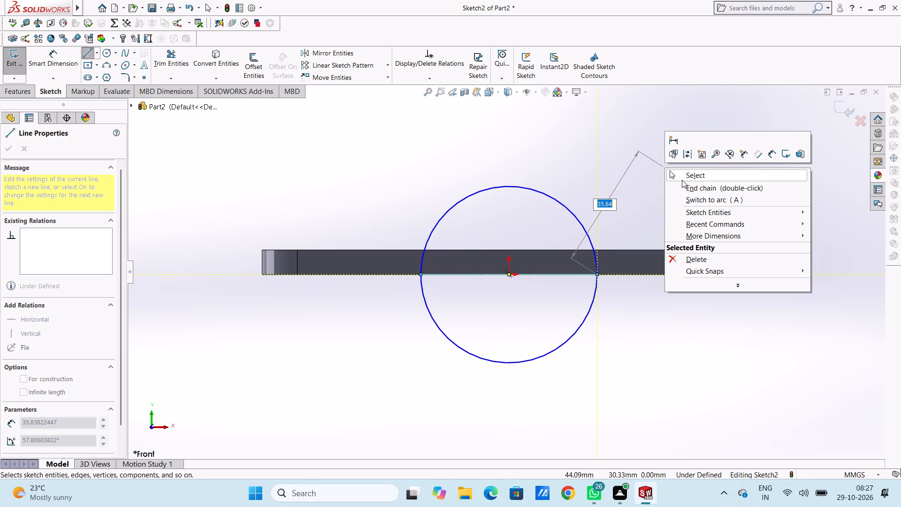
left_click(681, 174)
left_click(638, 187)
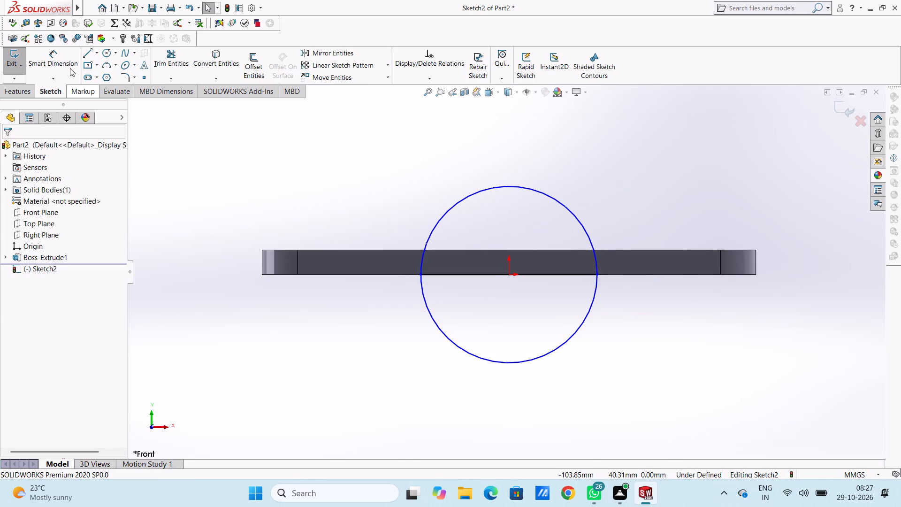
Trim away the lower half of the circle below the horizontal line using Trim to closest.
left_click(175, 57)
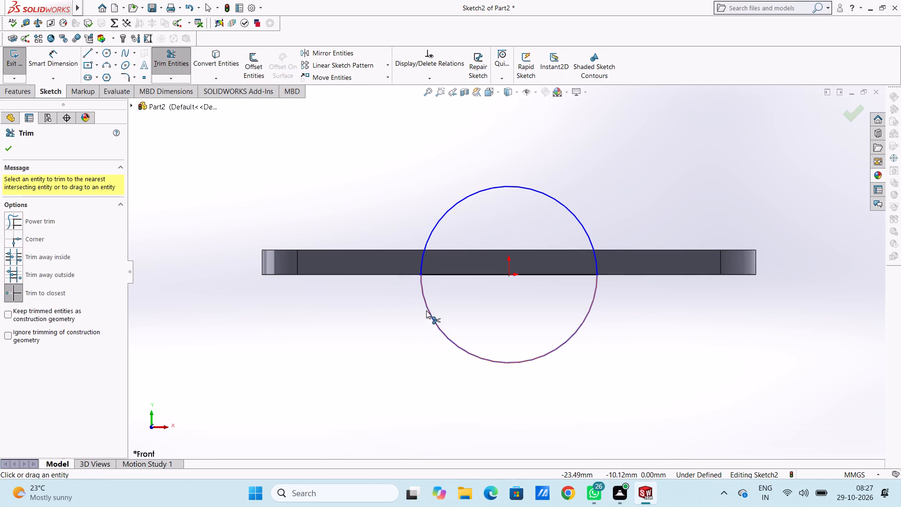
left_click(428, 310)
left_click(7, 144)
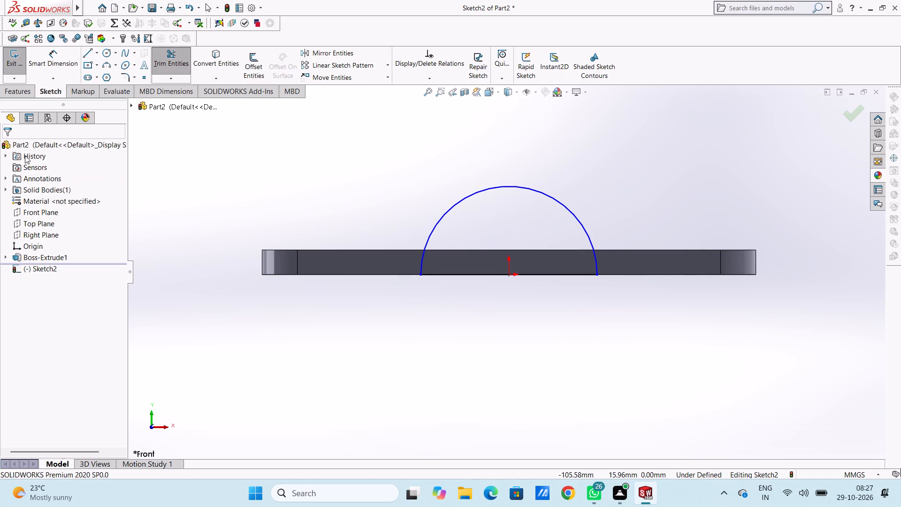
Add a 25 mm radius dimension to the semicircular arc.
left_click(152, 175)
left_click(74, 67)
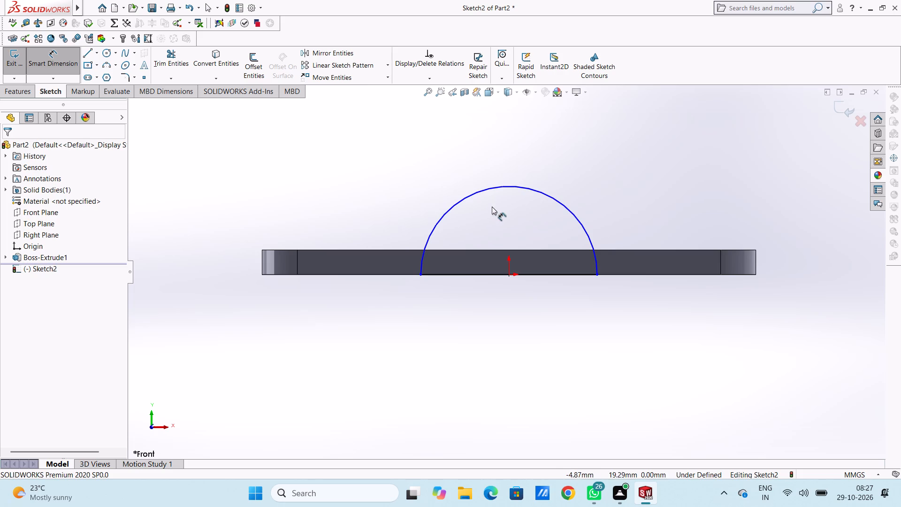
left_click(490, 188)
scroll(649, 139, "up", 4)
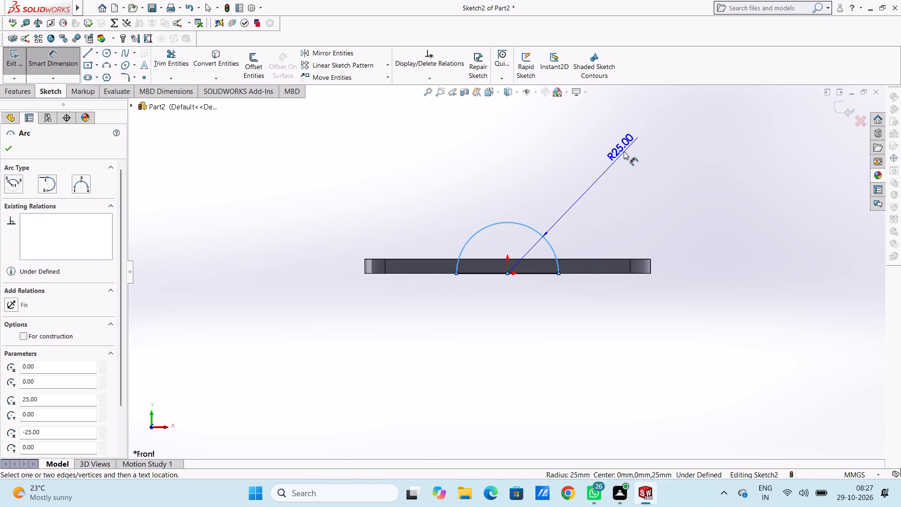
left_click(621, 152)
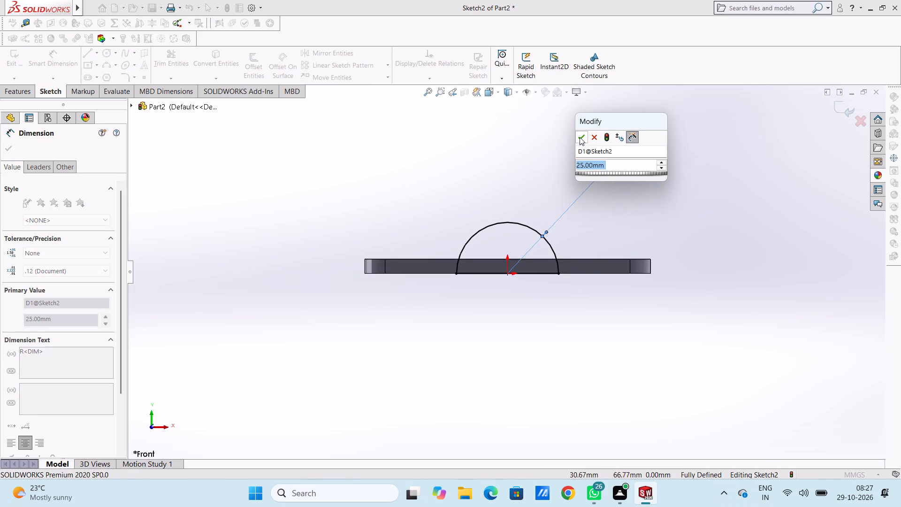
left_click(580, 137)
left_click(545, 156)
middle_click_drag(637, 207, 612, 218)
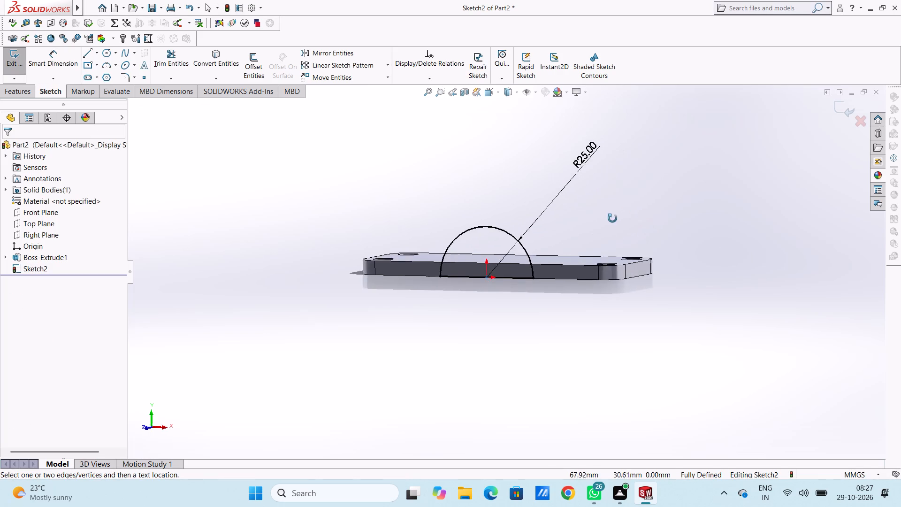
middle_click_drag(612, 218, 610, 226)
scroll(514, 240, "down", 3)
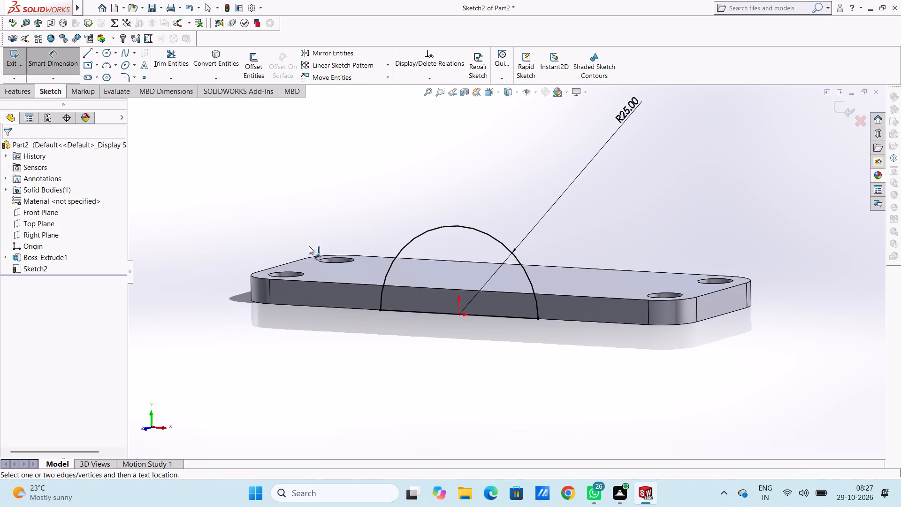
left_click(63, 57)
Extrude the semicircle 50 mm as a blind boss in the reversed direction, across the plate's width, with Merge result on.
left_click(23, 92)
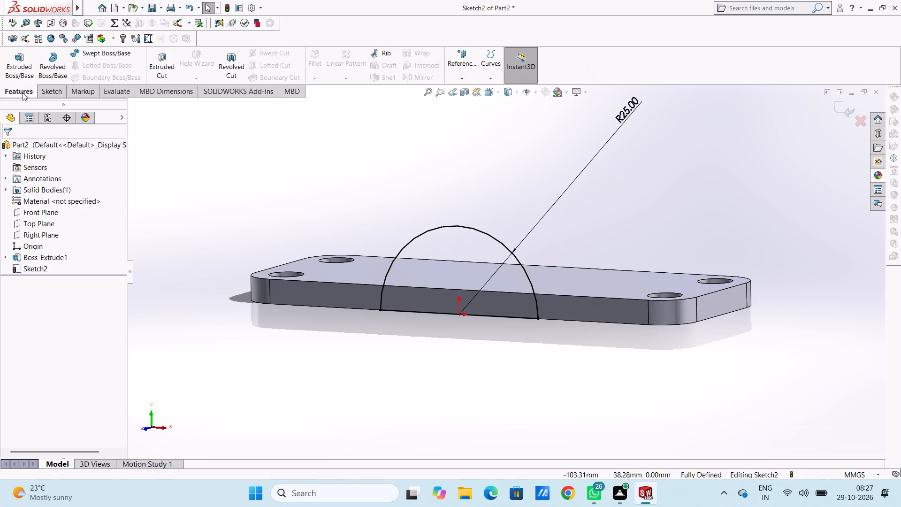
left_click(16, 66)
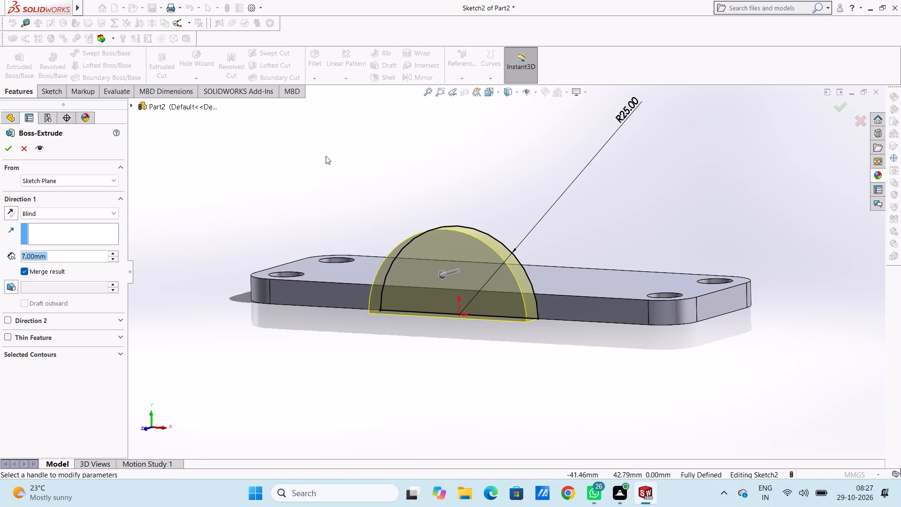
left_click(7, 211)
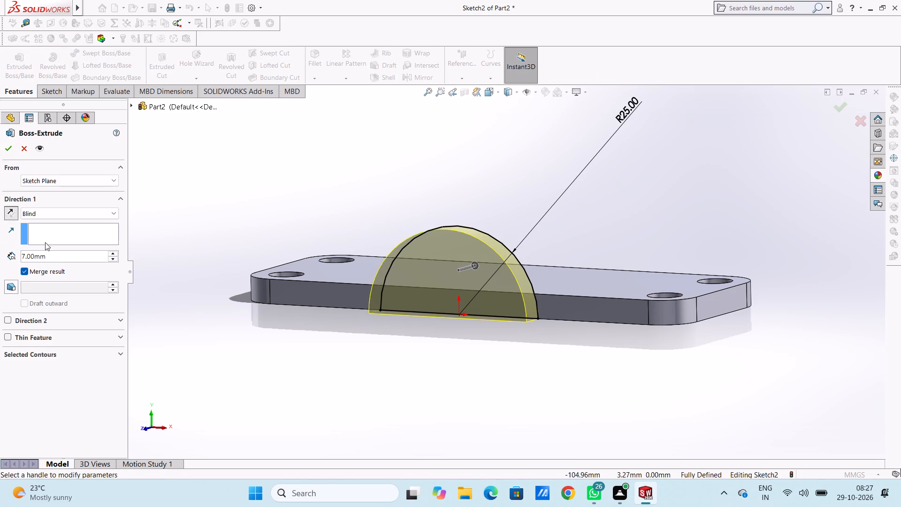
double_click(60, 256)
type("50")
key("Return")
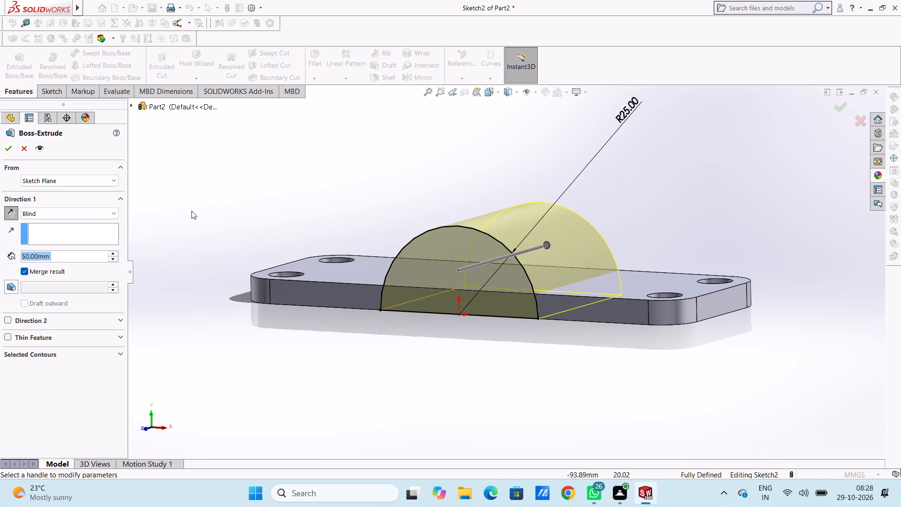
middle_click_drag(294, 184, 259, 291)
scroll(294, 184, "down", 1)
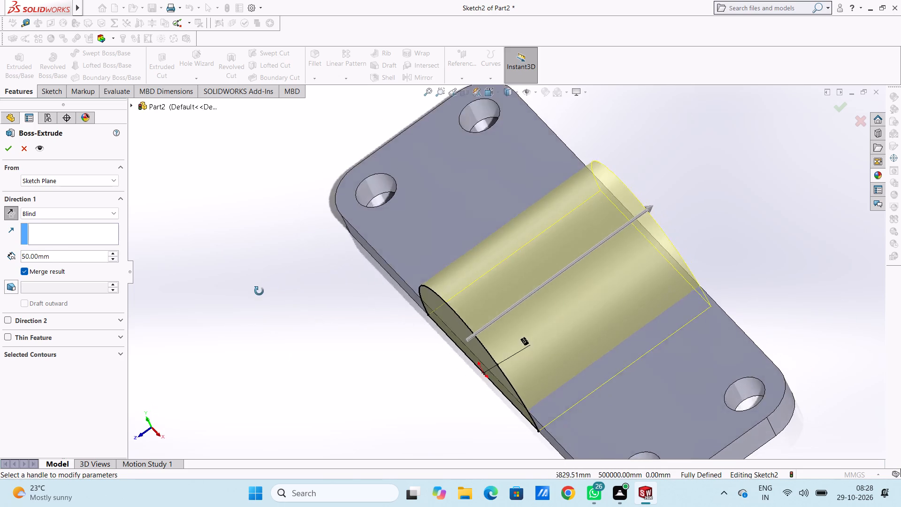
middle_click_drag(259, 291, 301, 209)
left_click(8, 151)
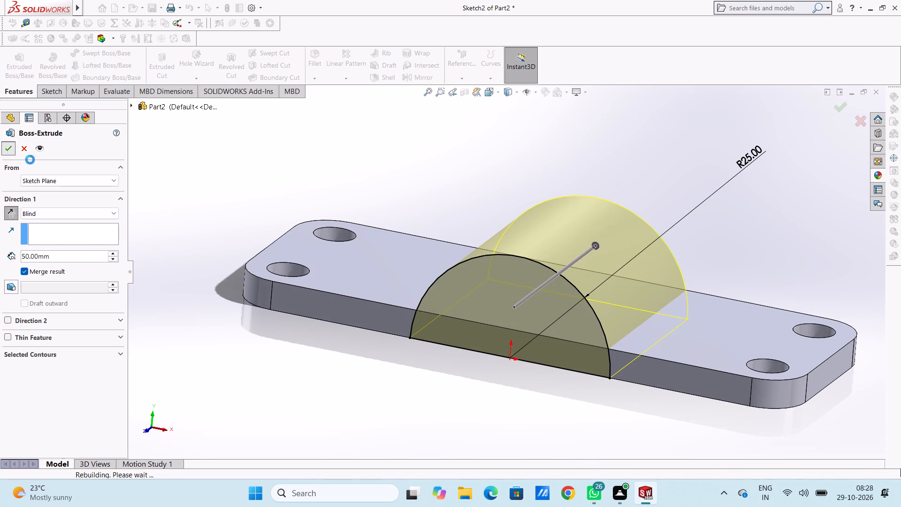
left_click(195, 187)
Start a new sketch on the front face of the merged plate and half-round boss, viewed from the front.
middle_click_drag(262, 248, 266, 211)
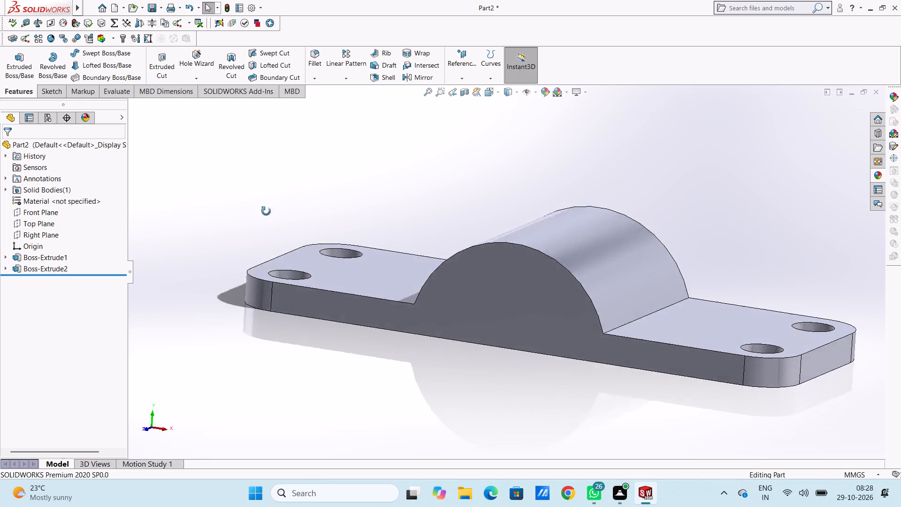
middle_click_drag(266, 211, 306, 250)
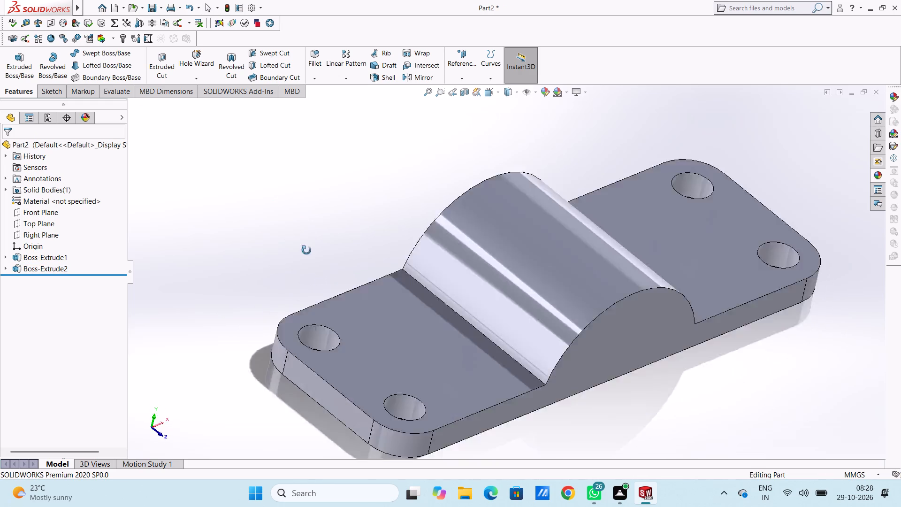
middle_click_drag(306, 250, 307, 200)
scroll(305, 208, "up", 4)
middle_click_drag(340, 236, 307, 296)
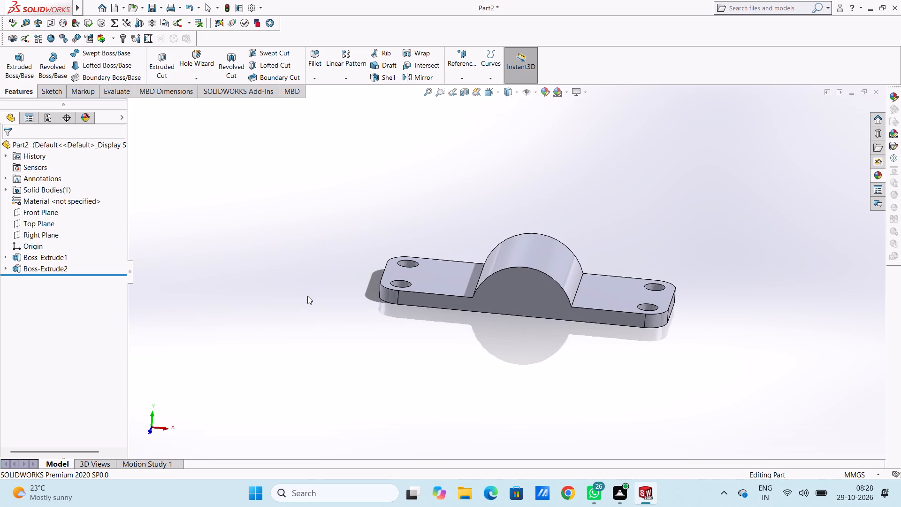
key("ctrl+1")
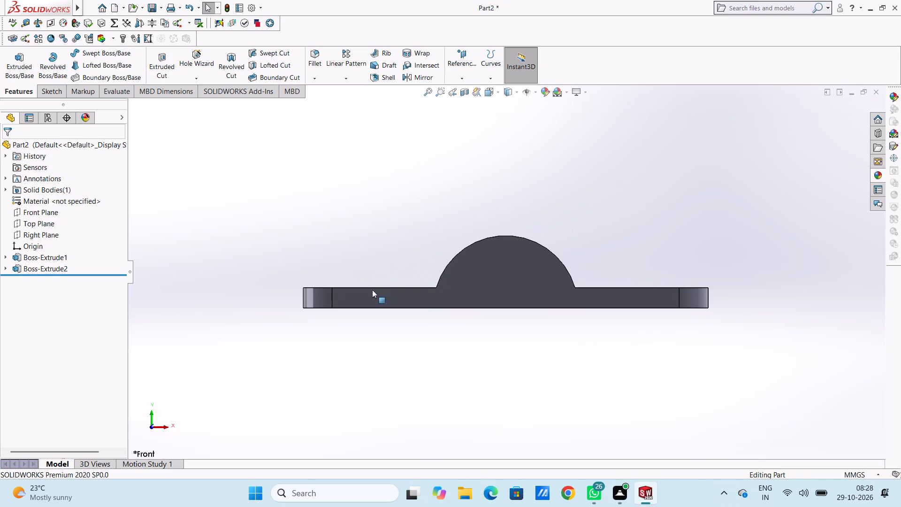
left_click(500, 268)
left_click(541, 244)
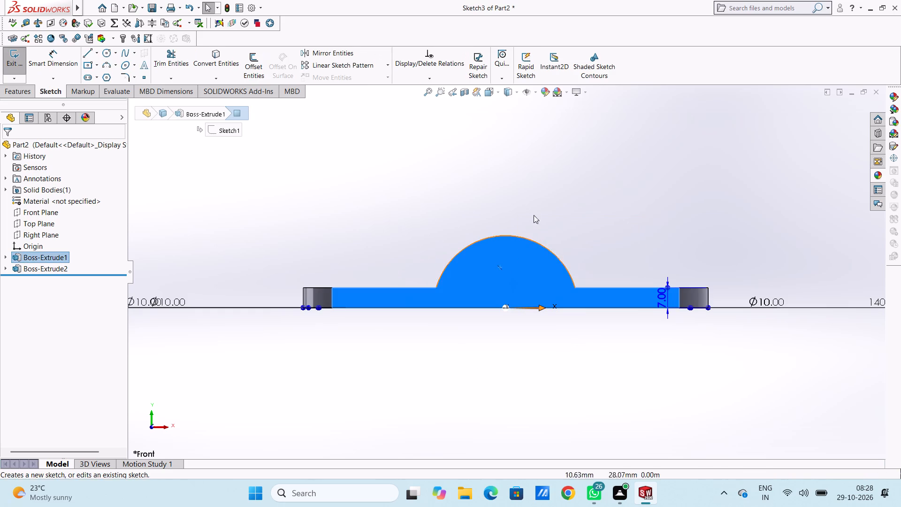
left_click(531, 207)
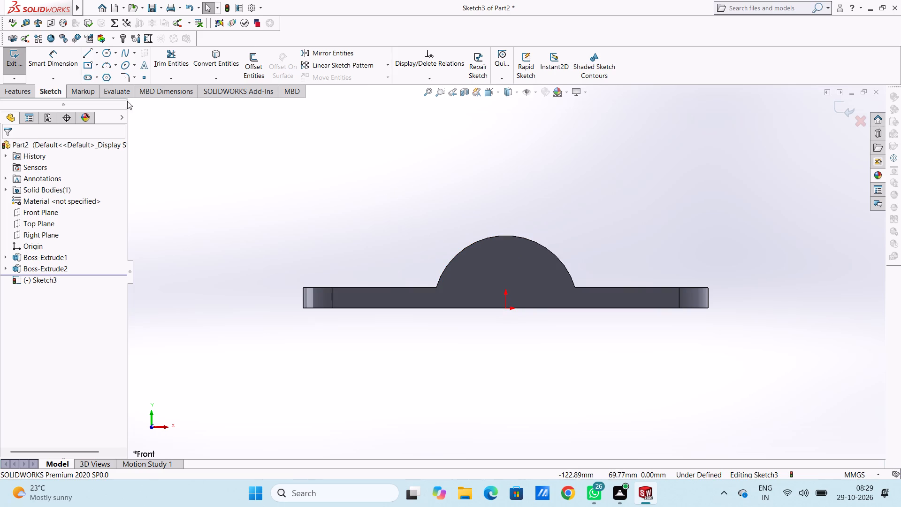
Sketch a 26 mm horizontal line to the left from a point about 52 mm directly above the origin.
left_click(85, 52)
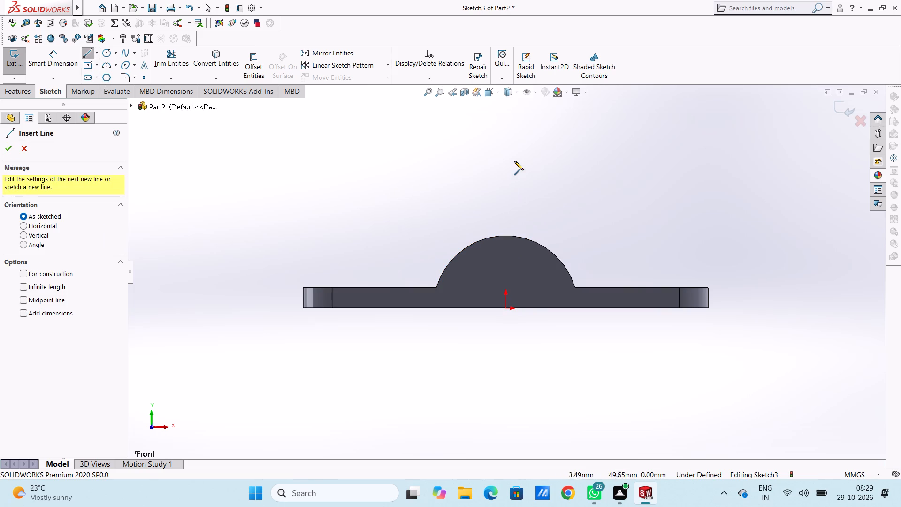
left_click(506, 159)
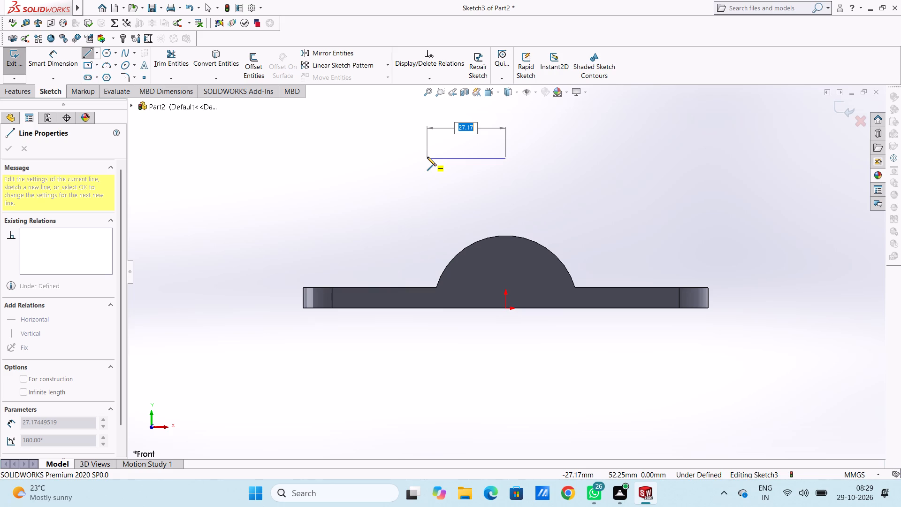
type("26")
key("Return")
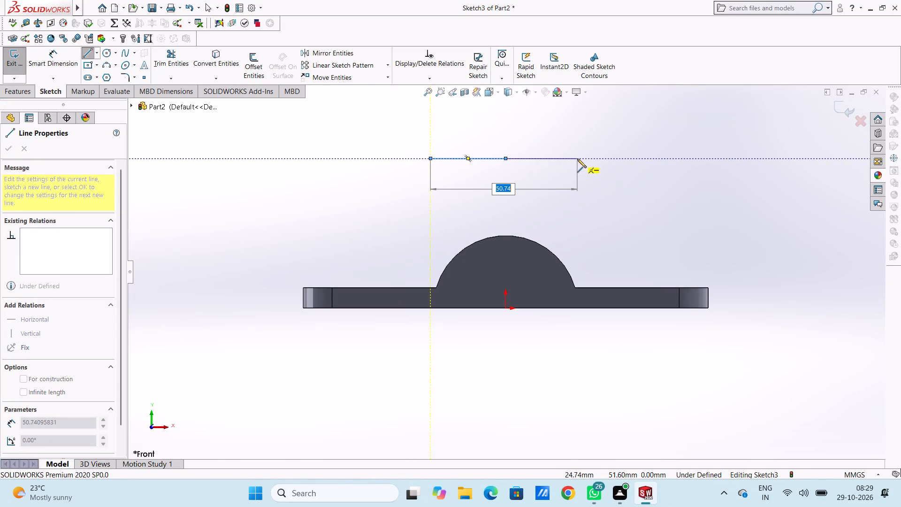
Sketch a 52 mm horizontal line to the right from the 26 mm line's left end, above the half-round boss.
type("52")
key("Return")
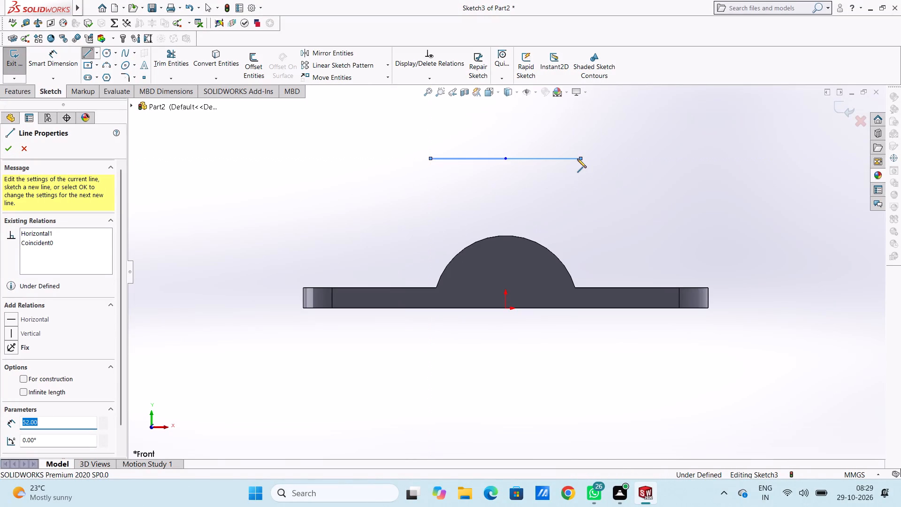
right_click(721, 111)
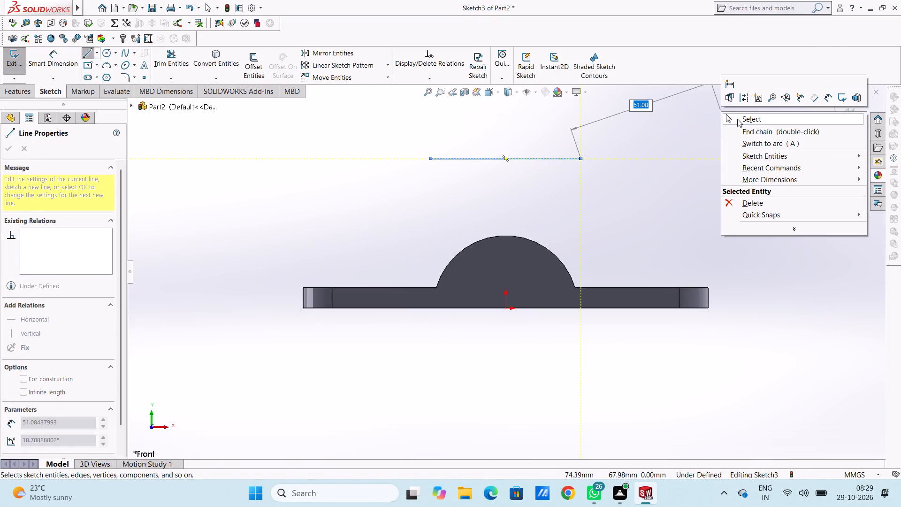
left_click(737, 118)
left_click(671, 169)
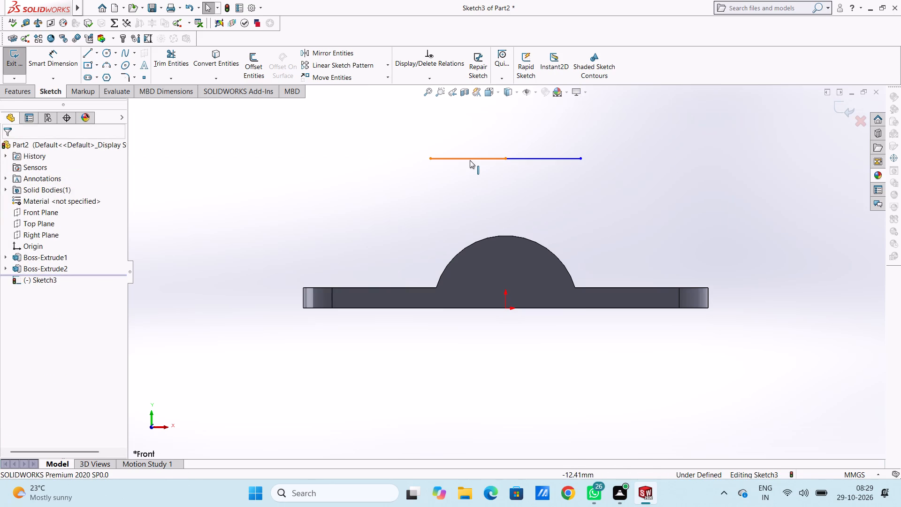
Delete the 26 mm helper line.
left_click(470, 160)
right_click(376, 165)
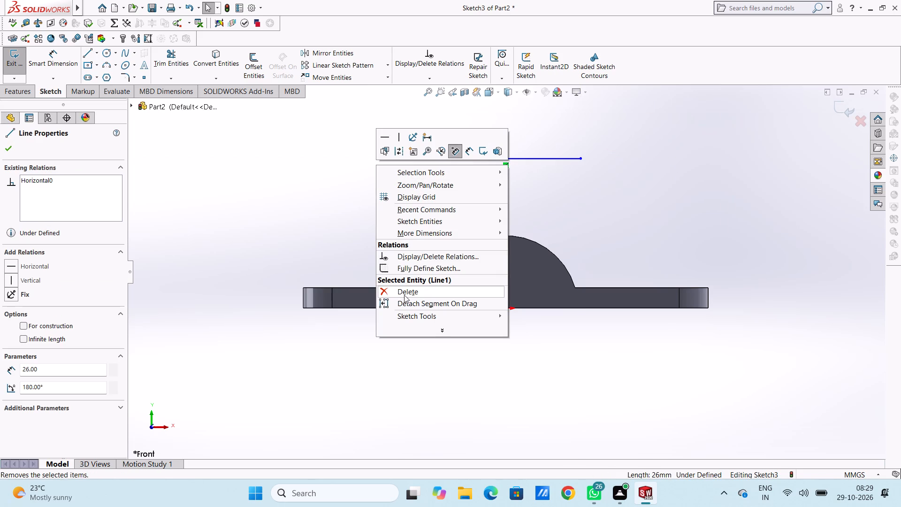
left_click(406, 289)
left_click(371, 230)
Add a 52 mm length dimension to the horizontal line above the half-round boss.
scroll(460, 166, "up", 4)
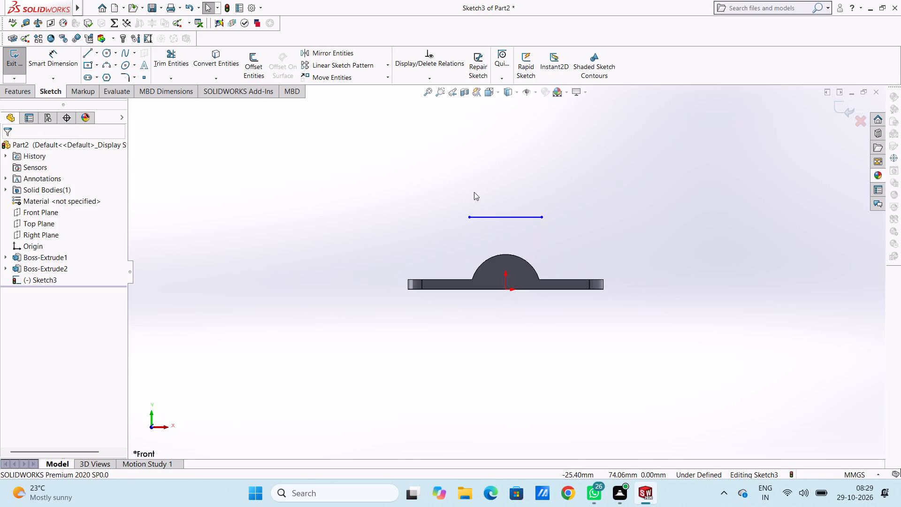
left_click(59, 61)
left_click(505, 217)
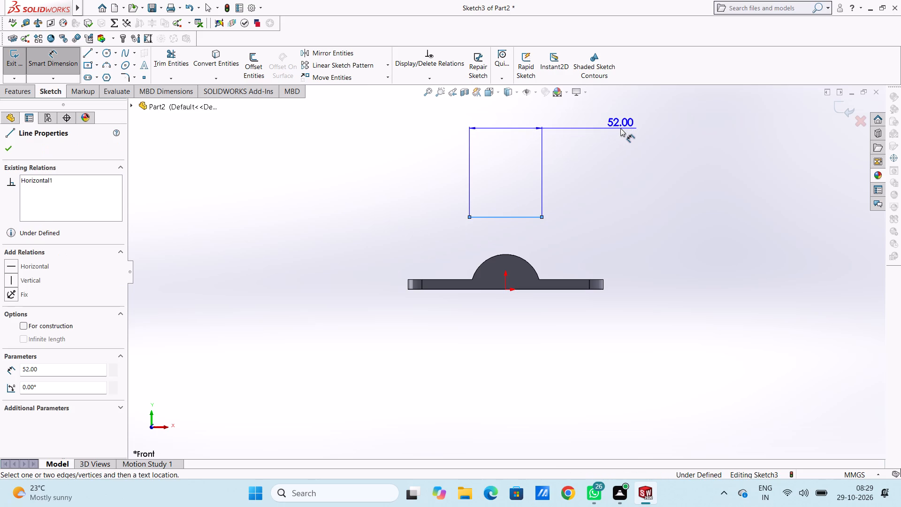
left_click(631, 117)
left_click(585, 103)
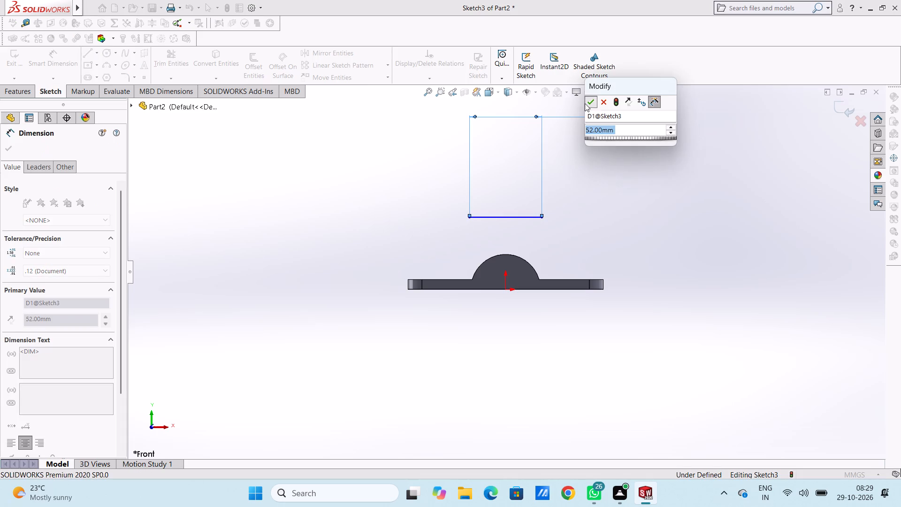
left_click(518, 150)
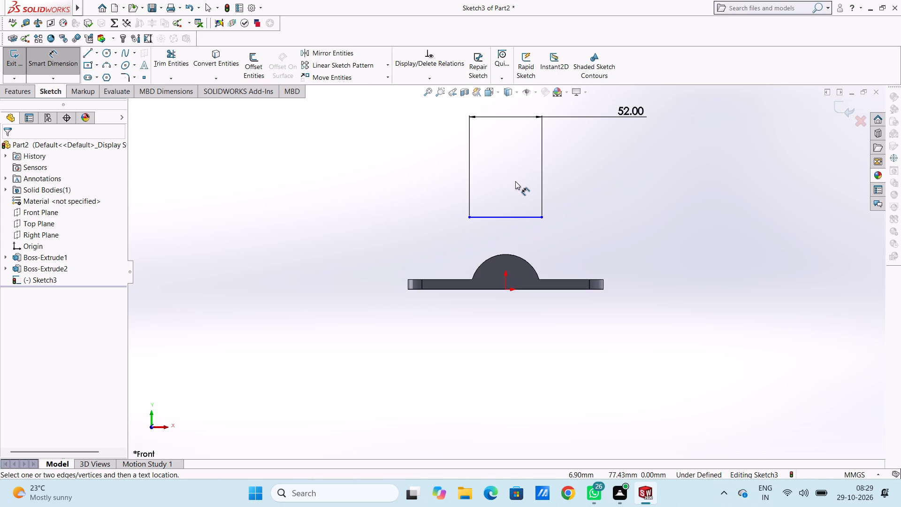
Add a 26 mm horizontal dimension between the line's left endpoint and the origin.
left_click(470, 218)
left_click(505, 289)
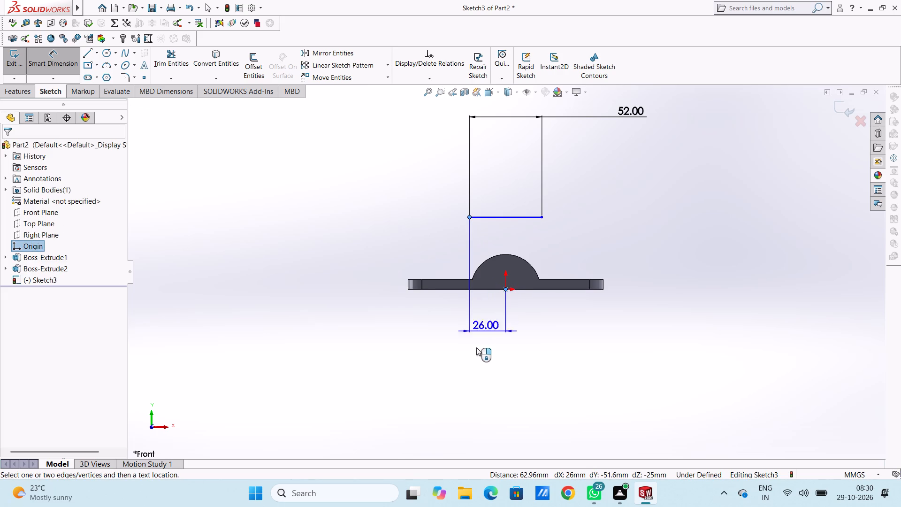
scroll(471, 358, "up", 1)
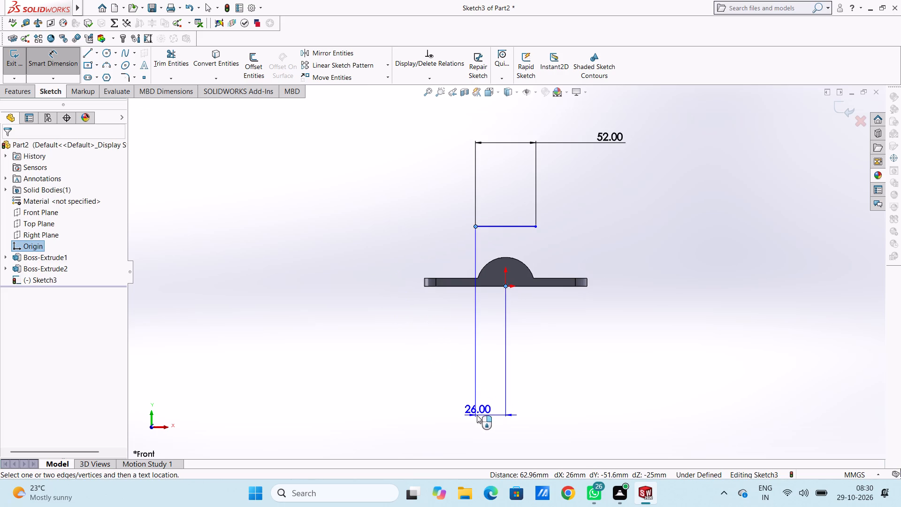
left_click(477, 416)
left_click(435, 400)
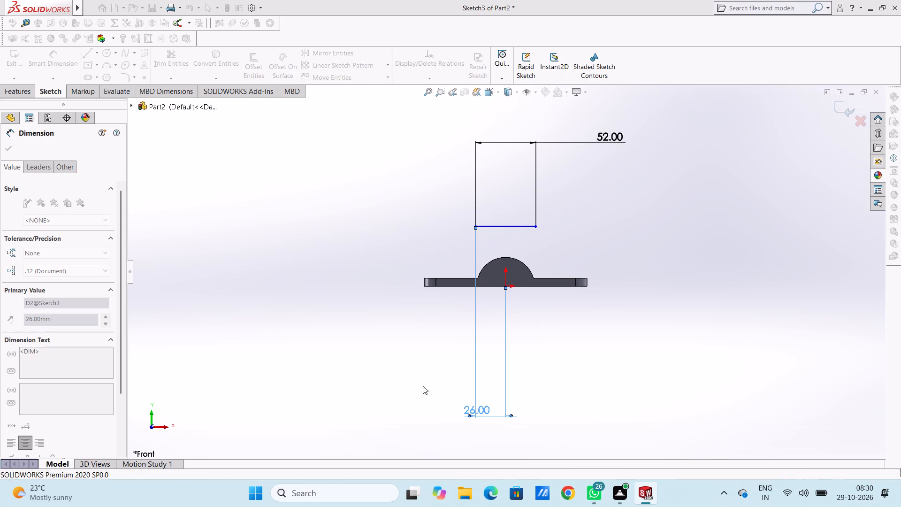
left_click(421, 382)
Dimension the vertical distance from the origin to the horizontal line as 48 mm.
left_click(506, 286)
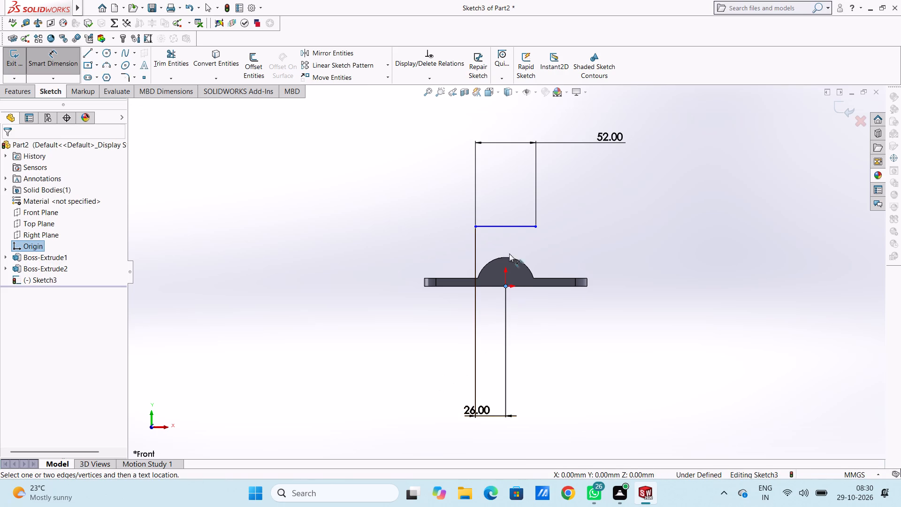
left_click(520, 226)
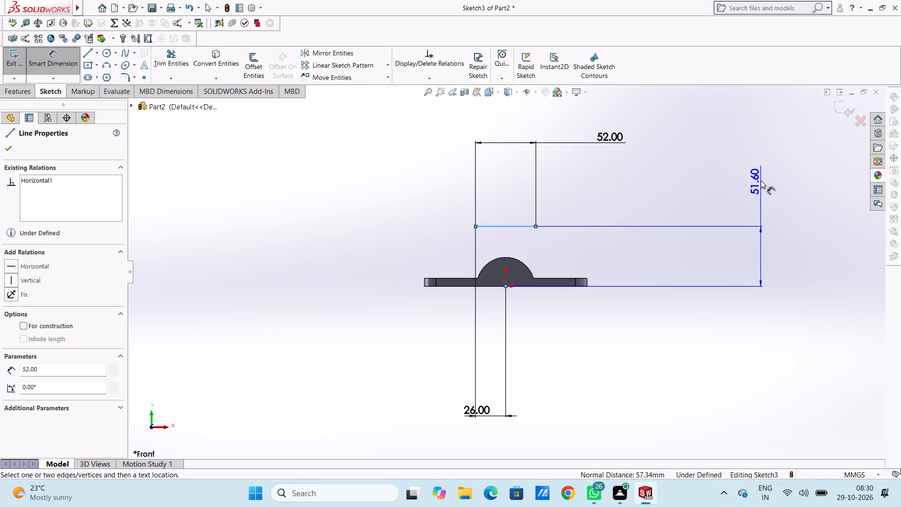
left_click(761, 180)
type("48")
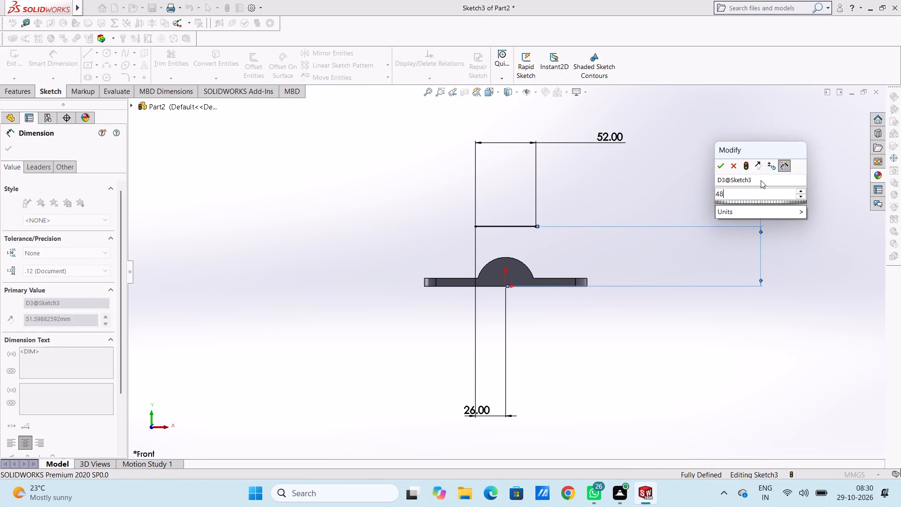
key("Return")
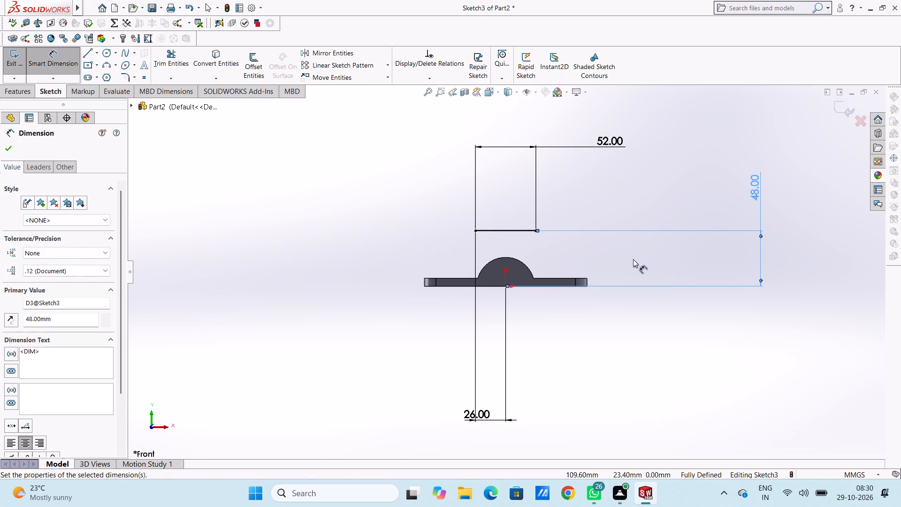
Draw a horizontal midpoint line centred on the origin, extending 50 mm to each side along the plate's bottom edge.
left_click(633, 259)
scroll(504, 267, "down", 2)
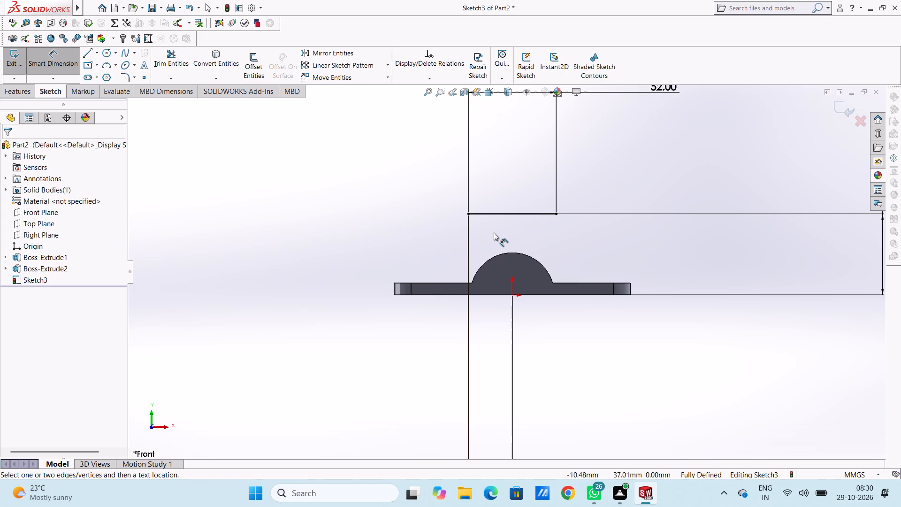
left_click(99, 54)
left_click(99, 88)
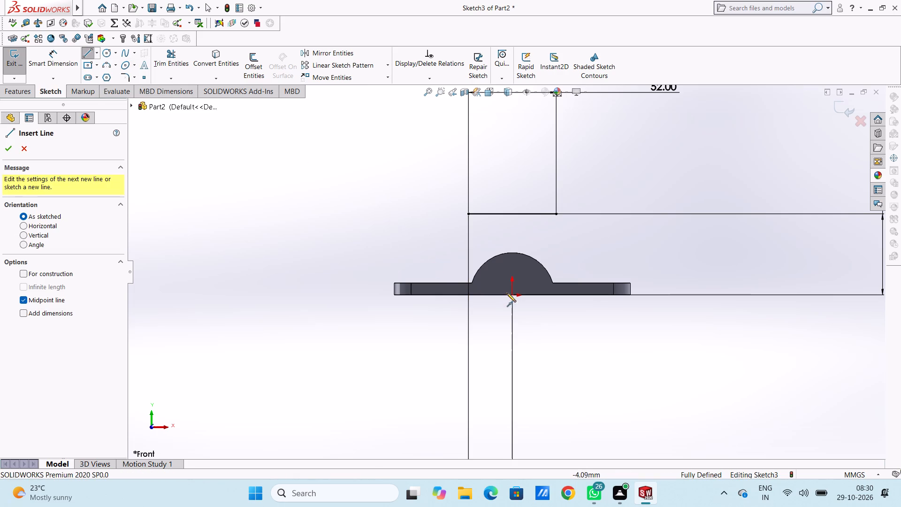
left_click(511, 296)
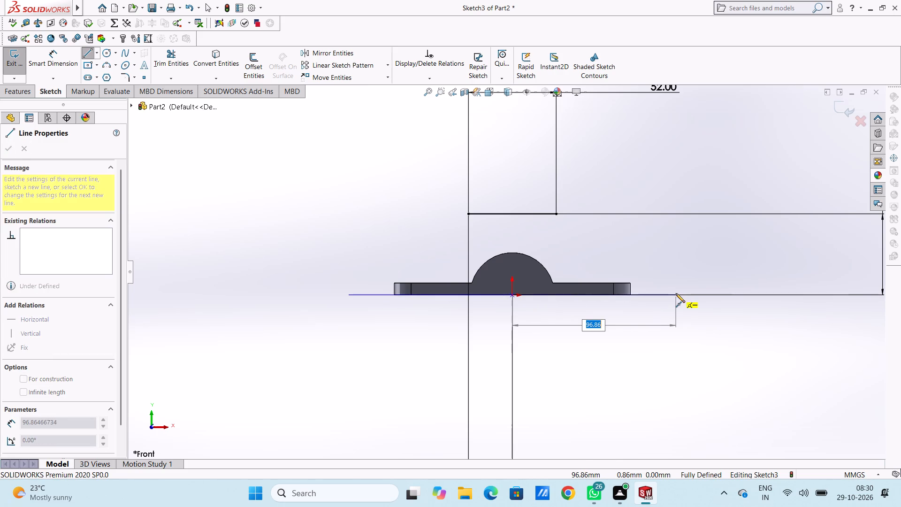
type("50")
key("Return")
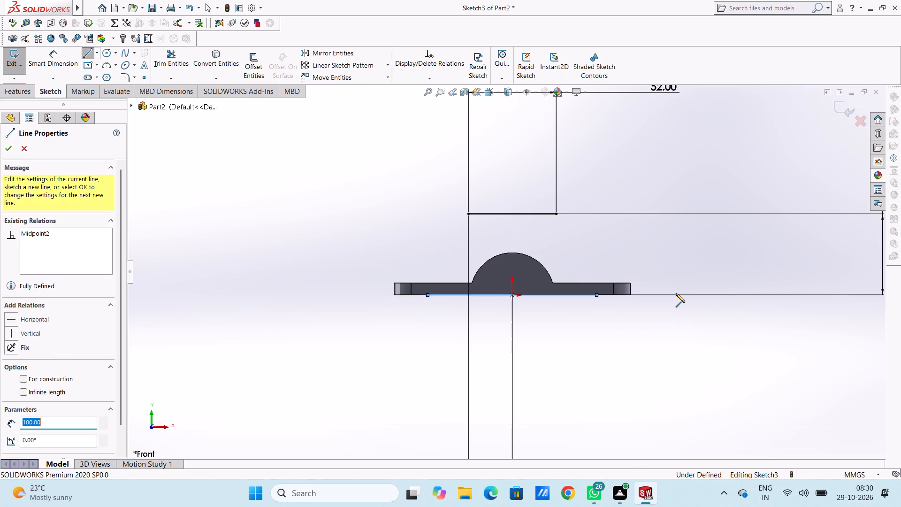
Close the trapezoid with two slanted lines joining the ends of the bottom line to the ends of the 52 mm line.
left_click(557, 213)
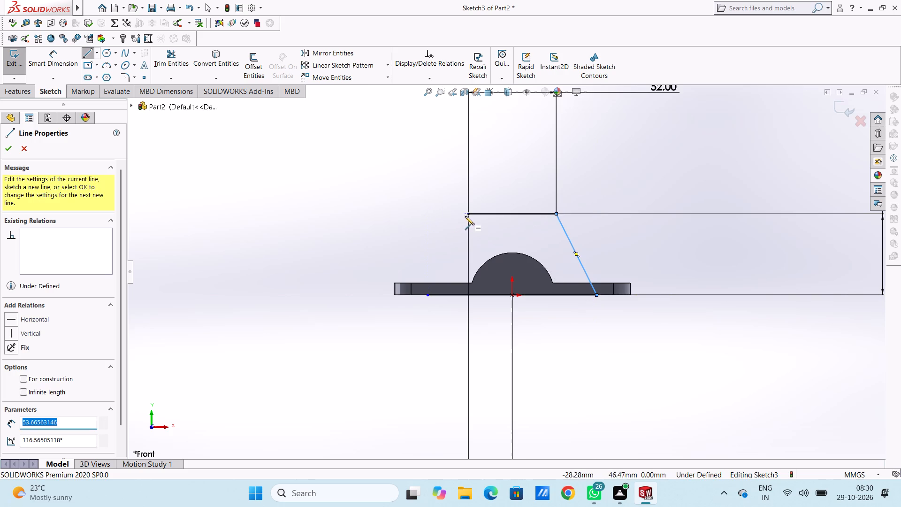
left_click(468, 215)
left_click(428, 297)
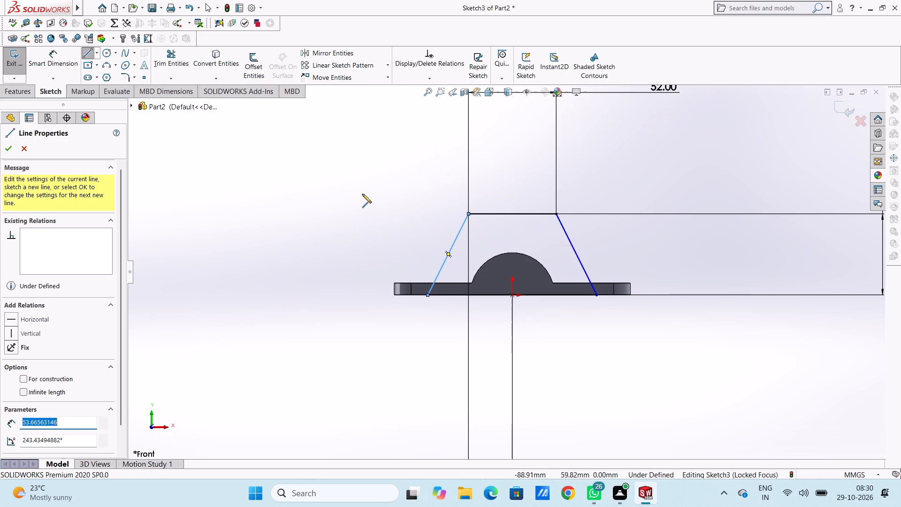
right_click(338, 173)
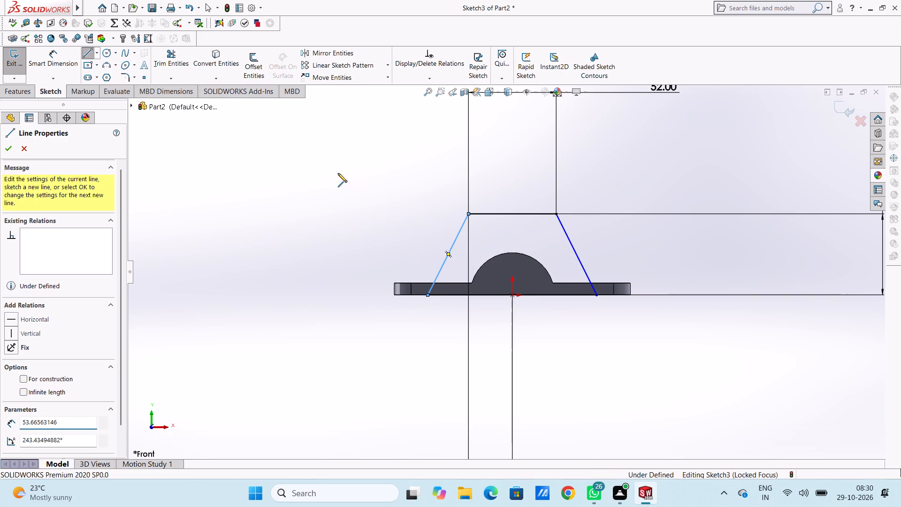
left_click(349, 183)
left_click(324, 207)
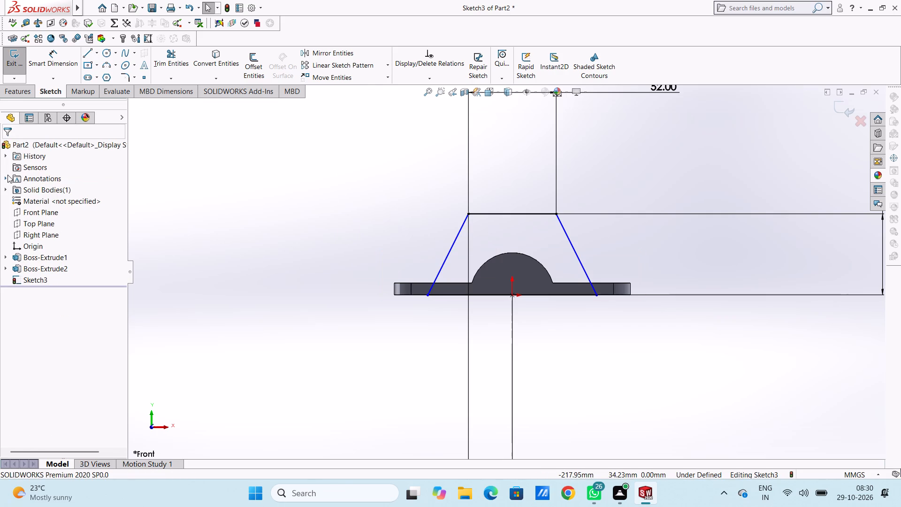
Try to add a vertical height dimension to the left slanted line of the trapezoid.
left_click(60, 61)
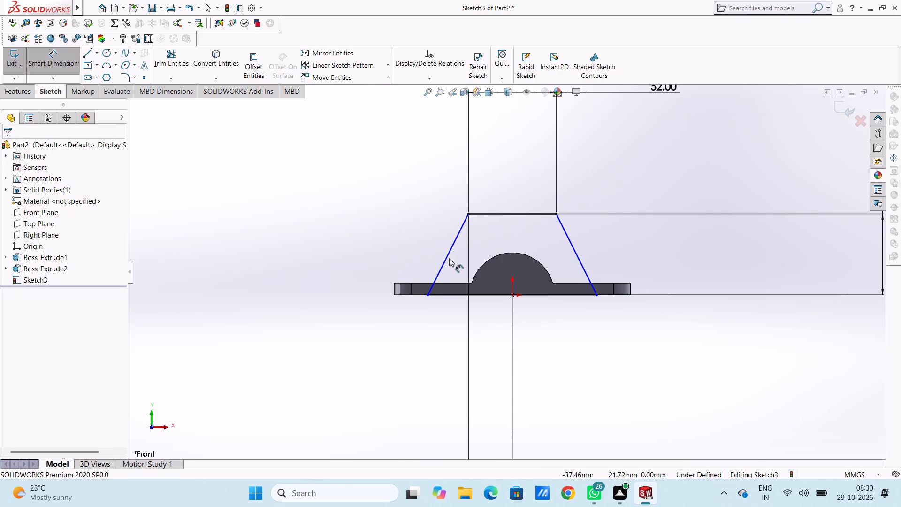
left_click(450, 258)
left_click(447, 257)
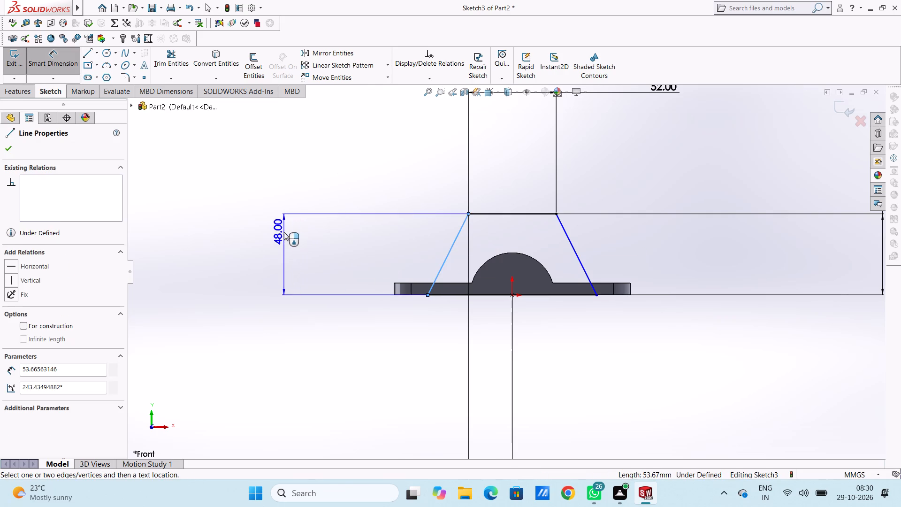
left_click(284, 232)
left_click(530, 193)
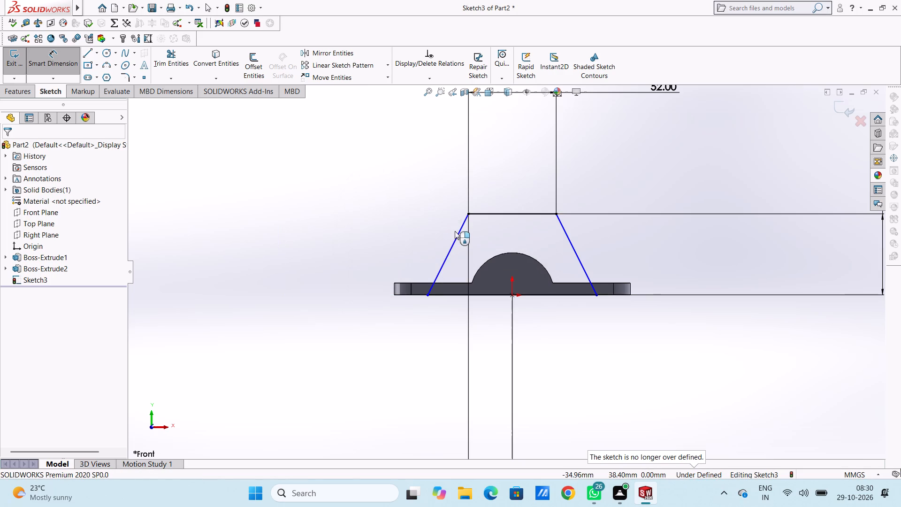
Add a 24 mm horizontal dimension to the left slanted line of the trapezoid.
left_click(455, 235)
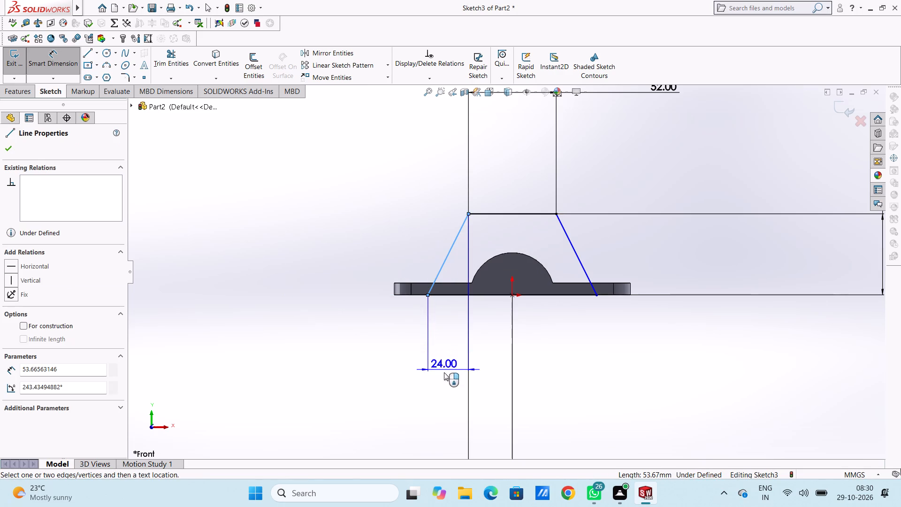
left_click(446, 408)
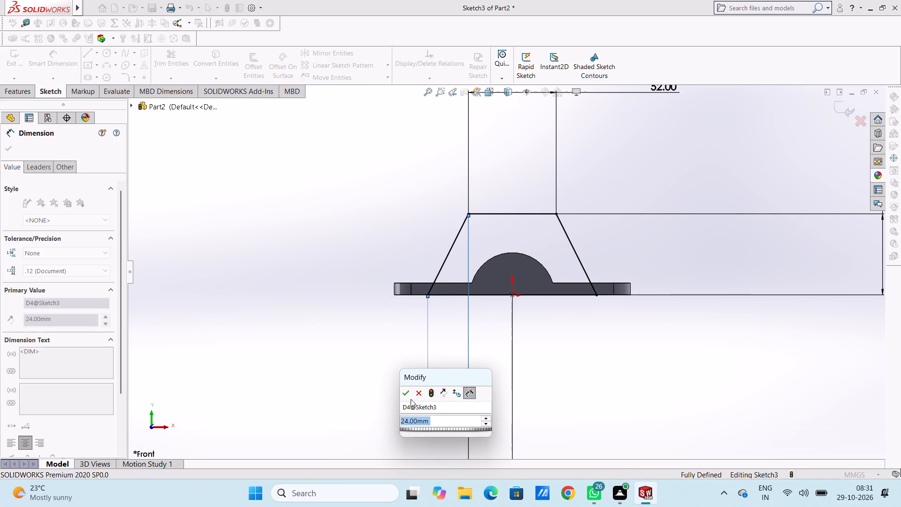
left_click(402, 396)
left_click(381, 371)
Extrude the trapezoid profile 50 mm blind in the reversed direction over the base plate, merging the result.
middle_click_drag(695, 178, 649, 238)
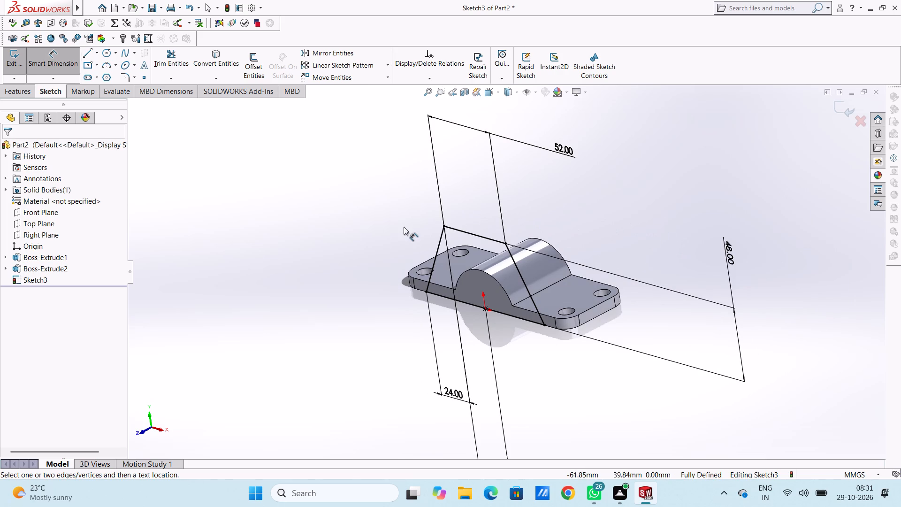
left_click(72, 67)
left_click(17, 88)
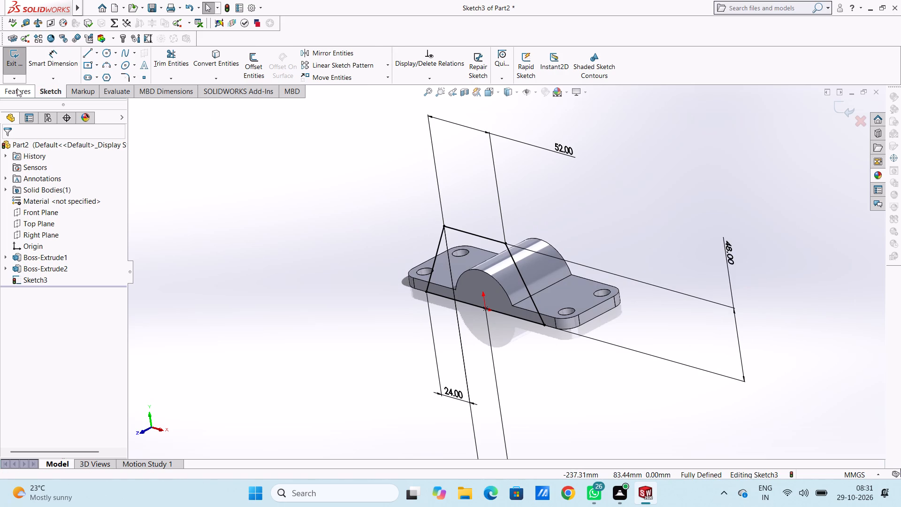
left_click(21, 63)
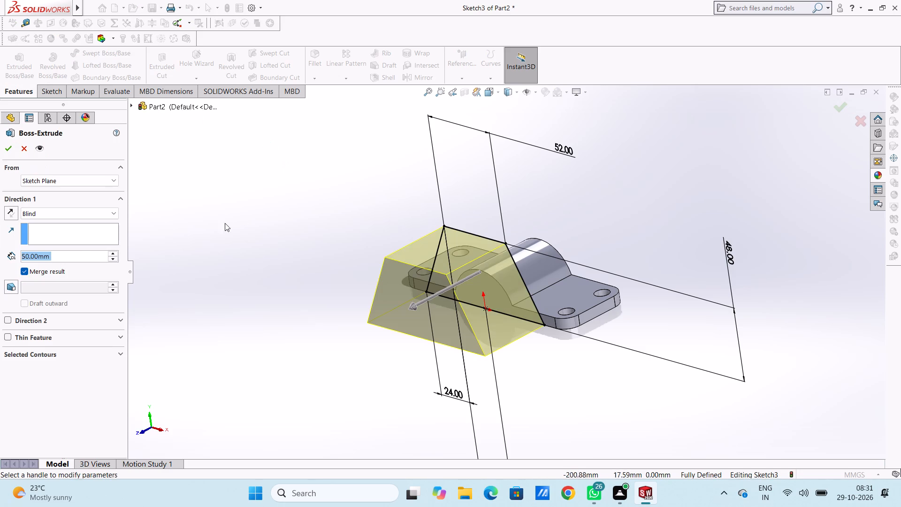
left_click(9, 206)
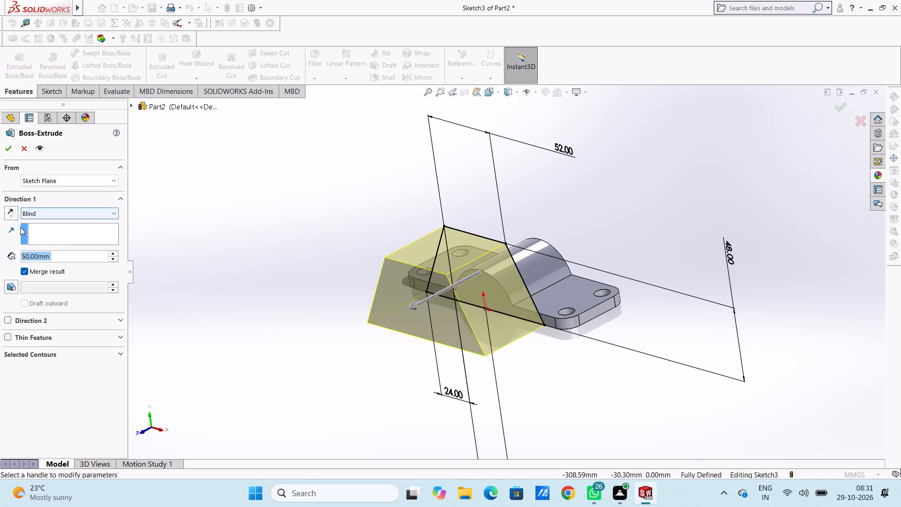
left_click(11, 216)
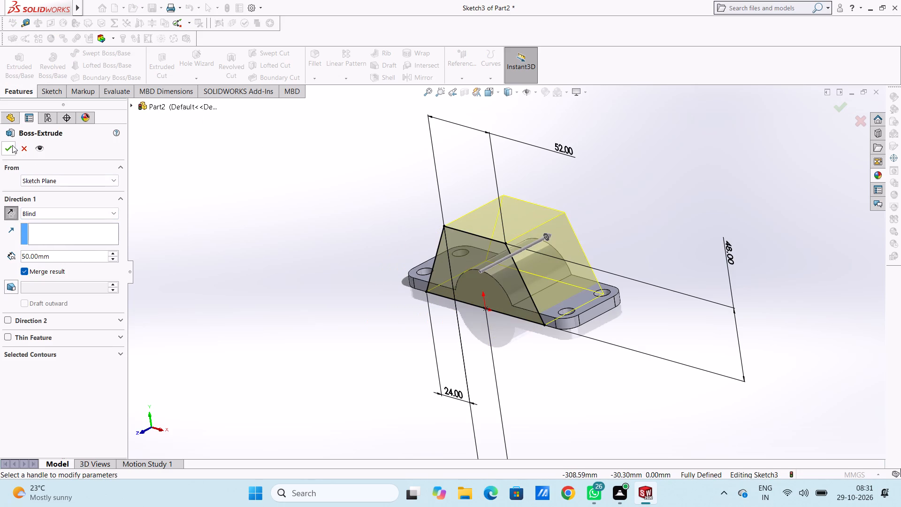
left_click(8, 146)
left_click(183, 201)
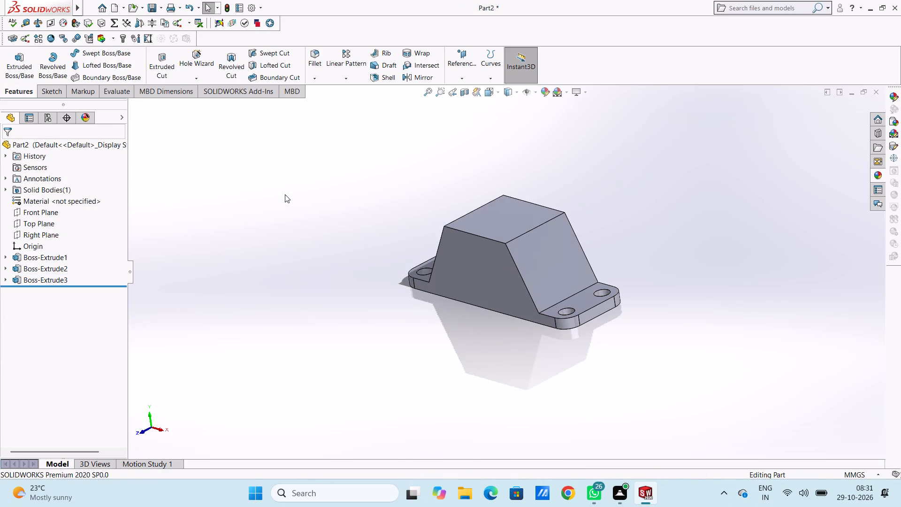
Examine the trapezoidal block and the base plate from several viewing angles.
middle_click_drag(314, 196, 375, 223)
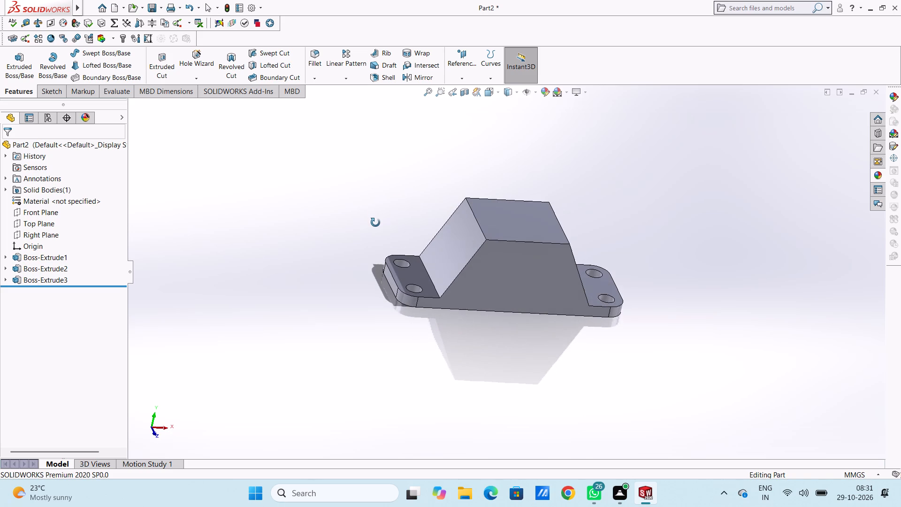
middle_click_drag(375, 223, 365, 176)
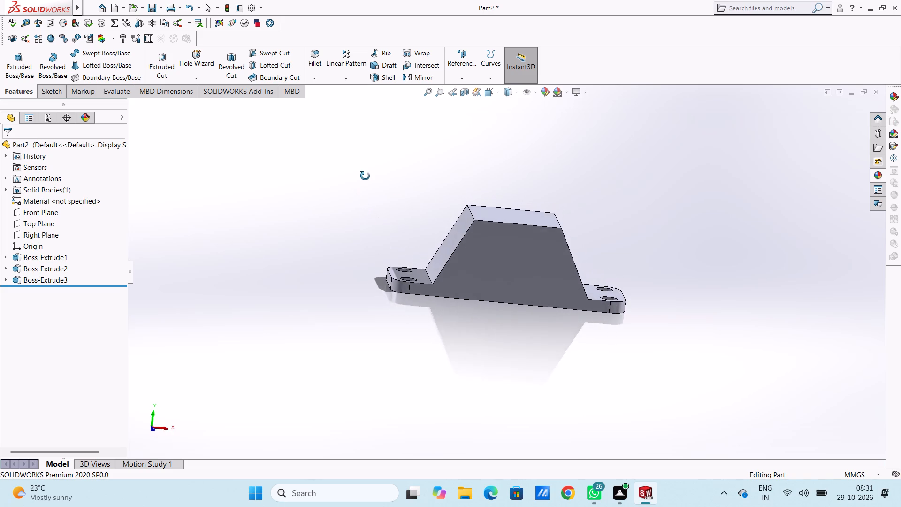
middle_click_drag(365, 176, 347, 374)
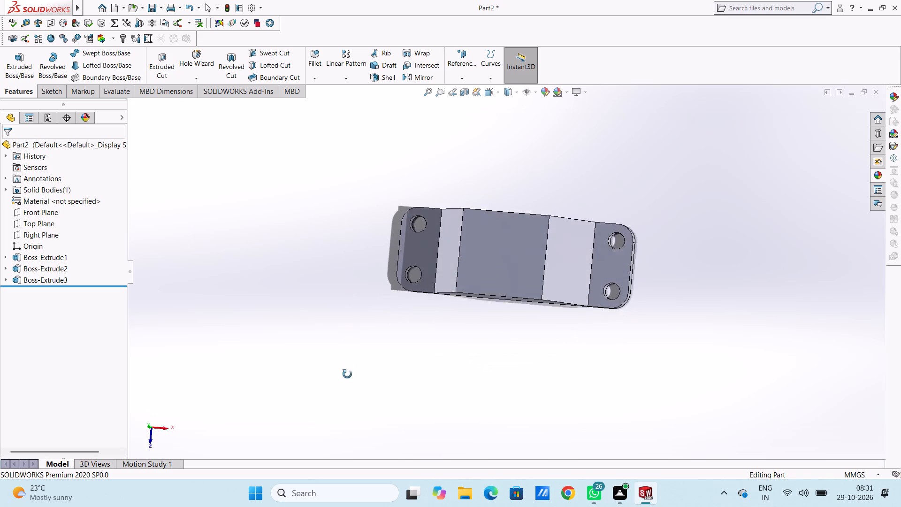
middle_click_drag(347, 374, 347, 375)
middle_click_drag(372, 211, 395, 140)
middle_click_drag(390, 260, 389, 169)
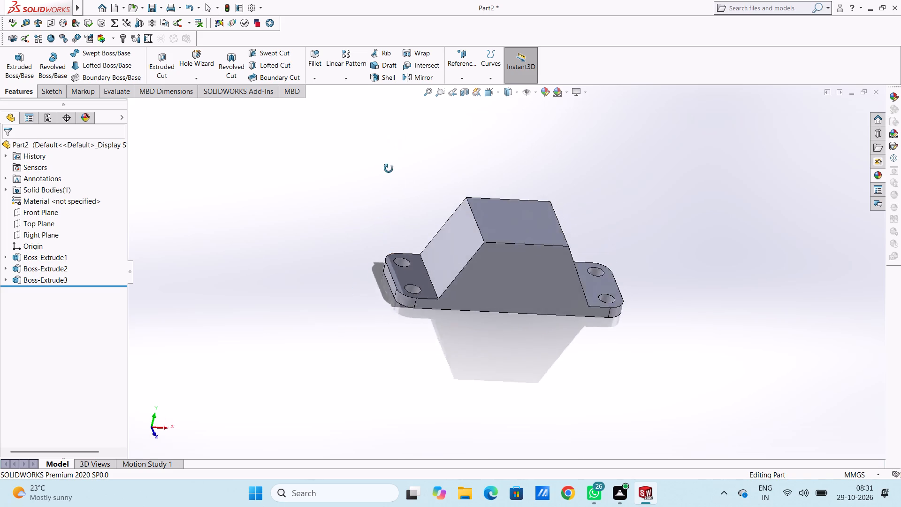
middle_click_drag(389, 169, 389, 168)
middle_click_drag(368, 277, 325, 249)
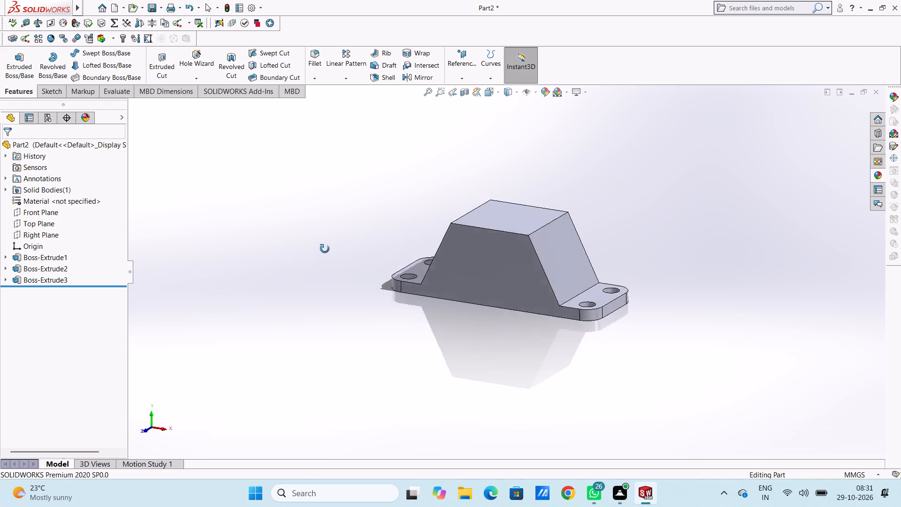
middle_click_drag(325, 249, 336, 372)
middle_click_drag(391, 216, 369, 326)
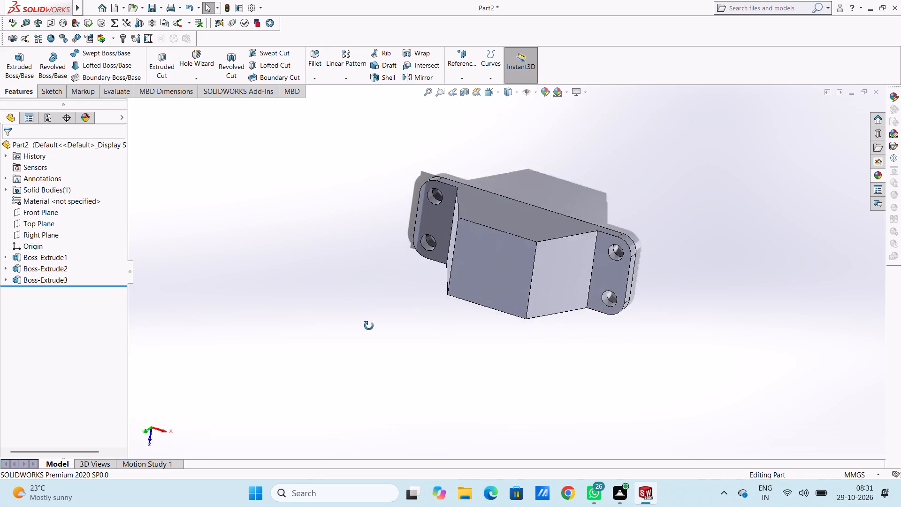
middle_click_drag(369, 326, 368, 328)
middle_click_drag(368, 328, 377, 219)
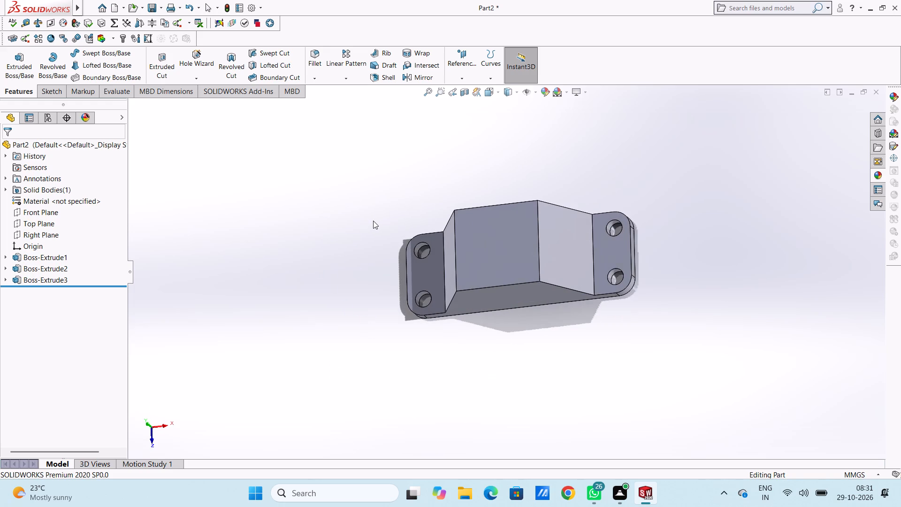
Start a sketch on the part's front face and draw a circle centred on the origin, about 22.5 mm in radius.
key("ctrl+1")
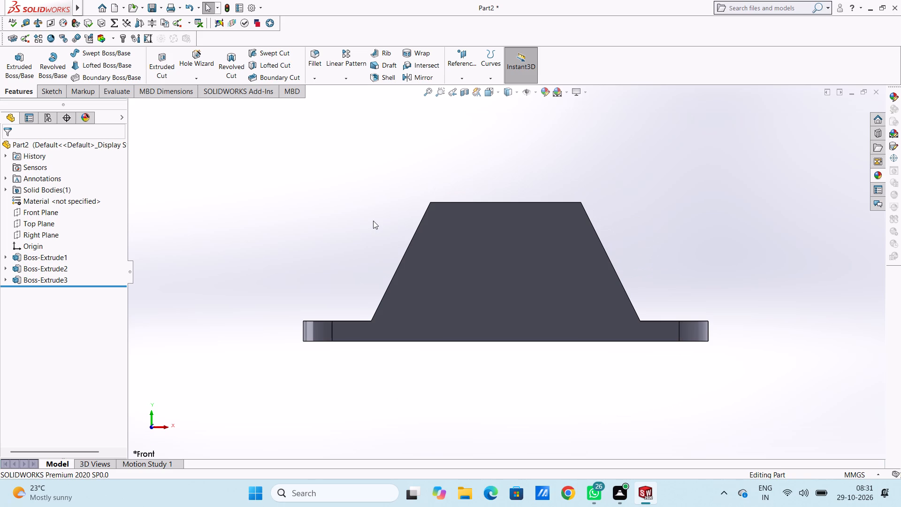
scroll(515, 236, "up", 2)
scroll(502, 304, "down", 2)
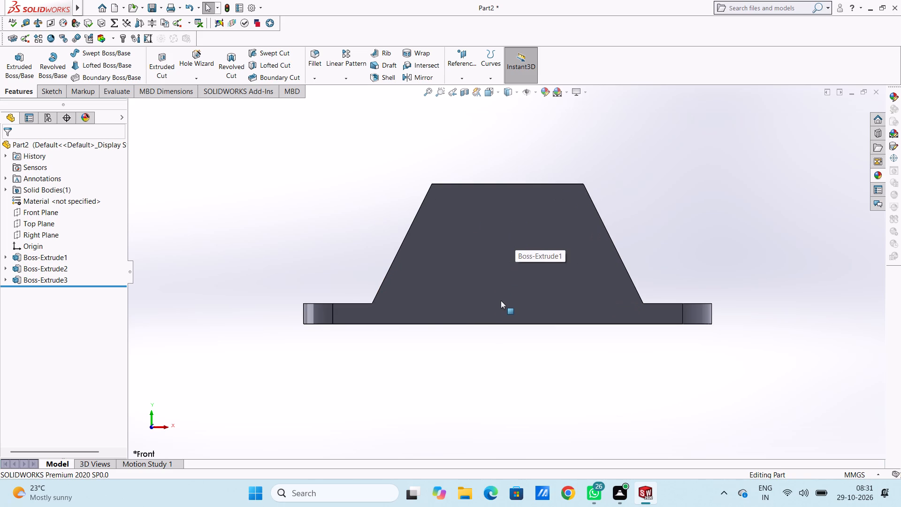
left_click(497, 243)
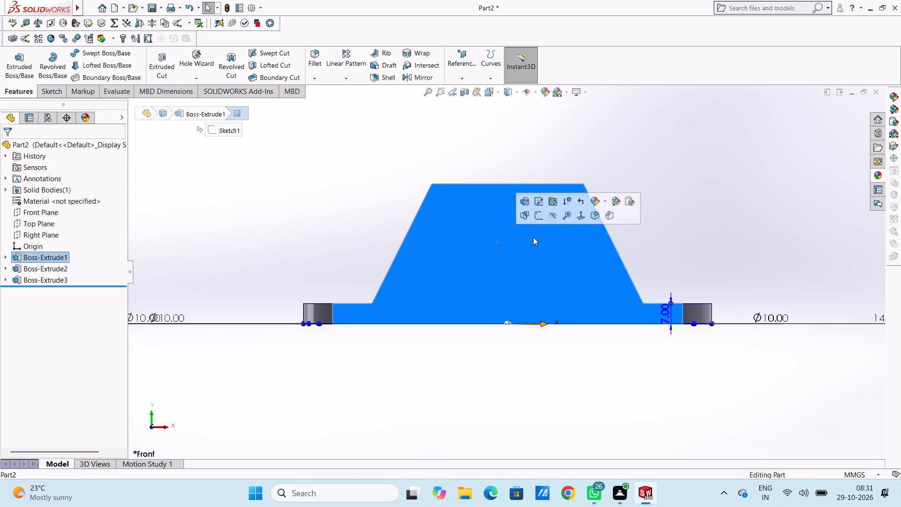
left_click(535, 222)
left_click(356, 216)
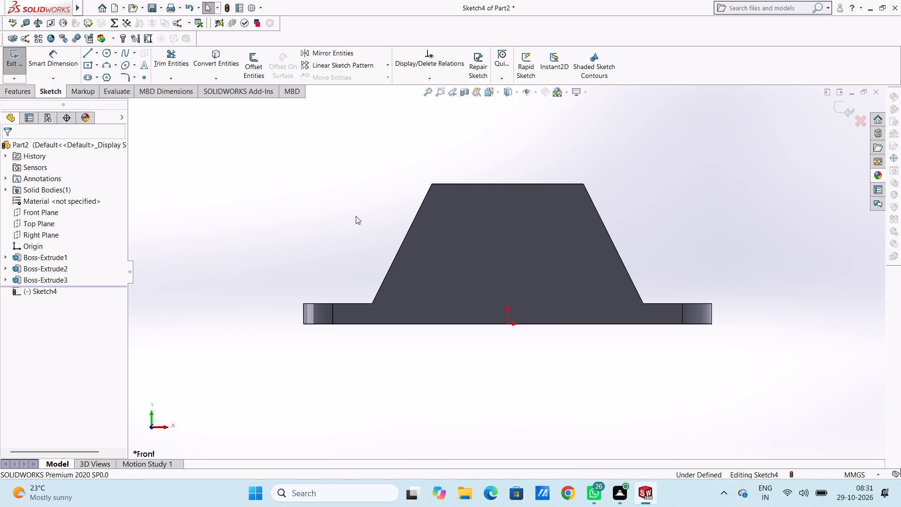
left_click(106, 56)
left_click(508, 325)
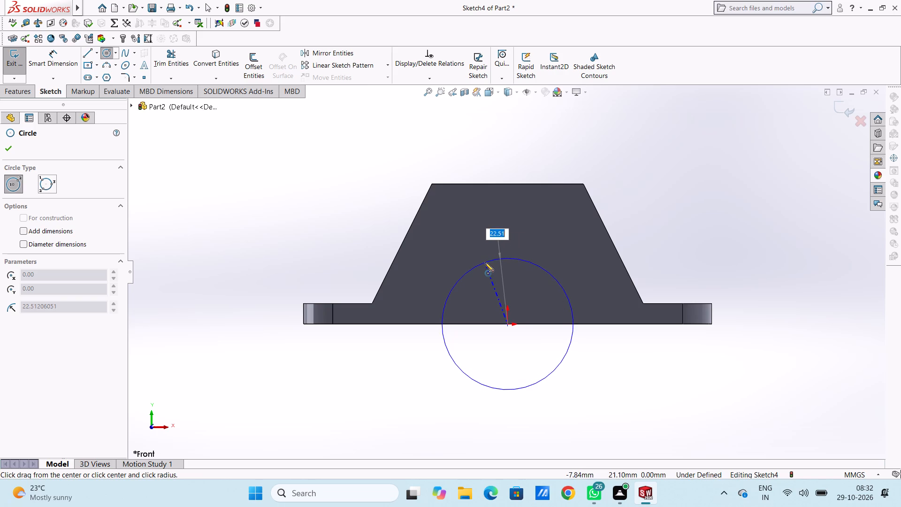
left_click(485, 262)
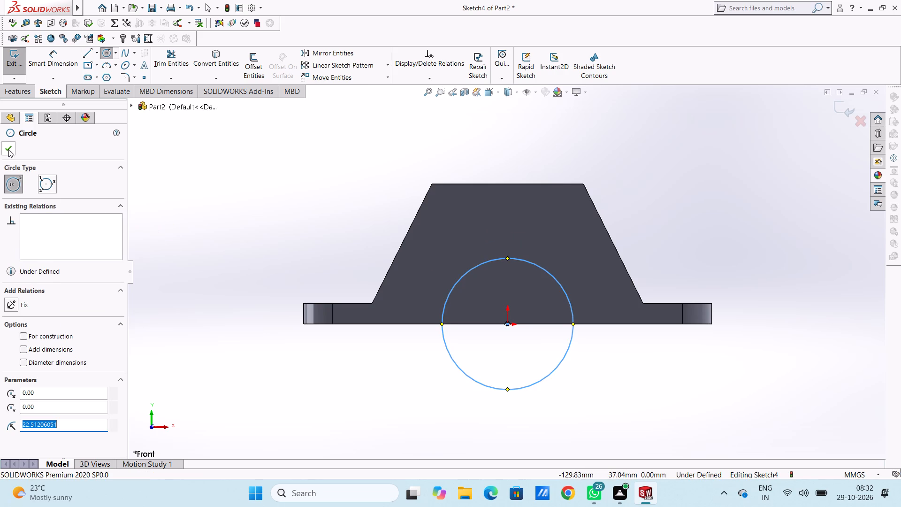
left_click(8, 149)
Dimension the circle centred on the origin to a diameter of 50 mm.
left_click(56, 58)
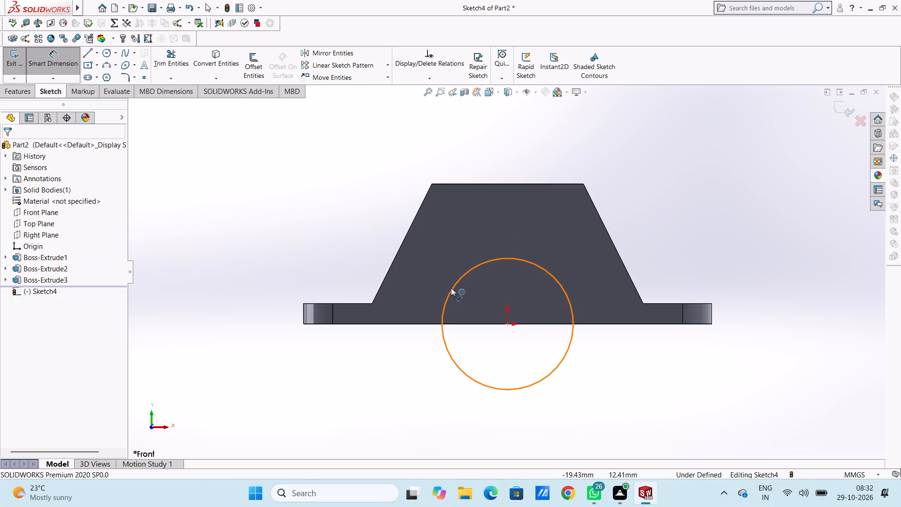
left_click(450, 288)
left_click(276, 186)
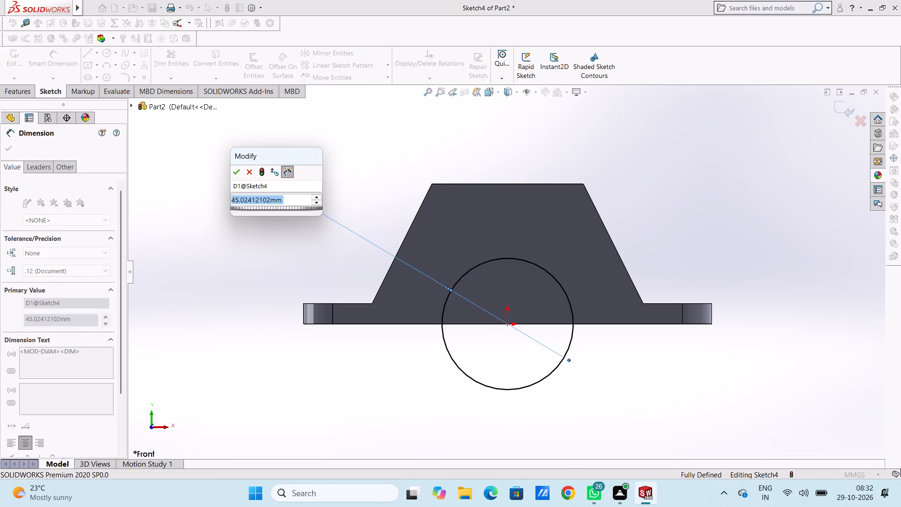
type("50")
key("Return")
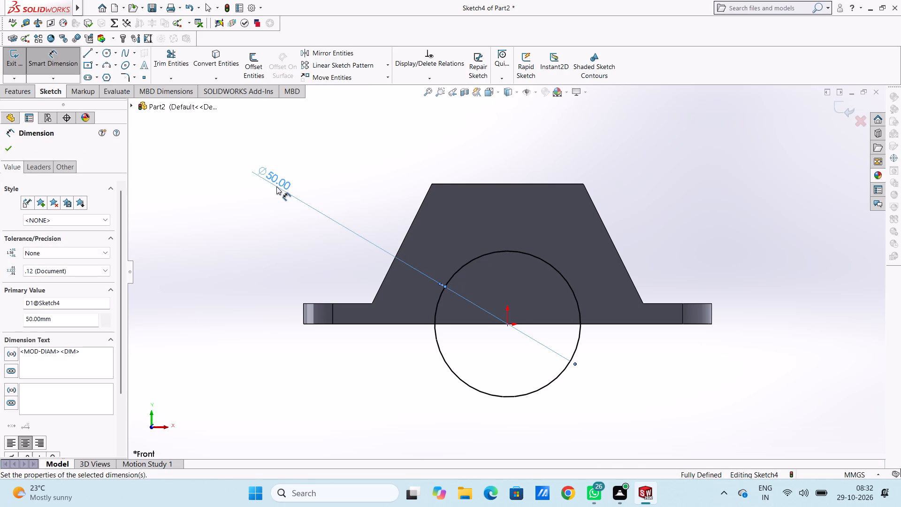
left_click(266, 239)
scroll(576, 308, "up", 3)
scroll(530, 332, "down", 1)
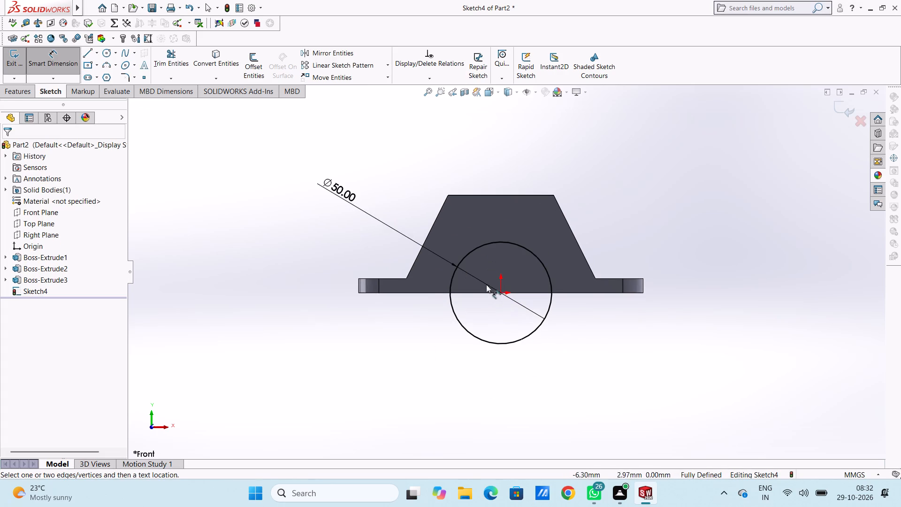
Draw a horizontal line across the 50 mm circle's diameter through the origin and trim away the circle's lower half.
left_click(84, 52)
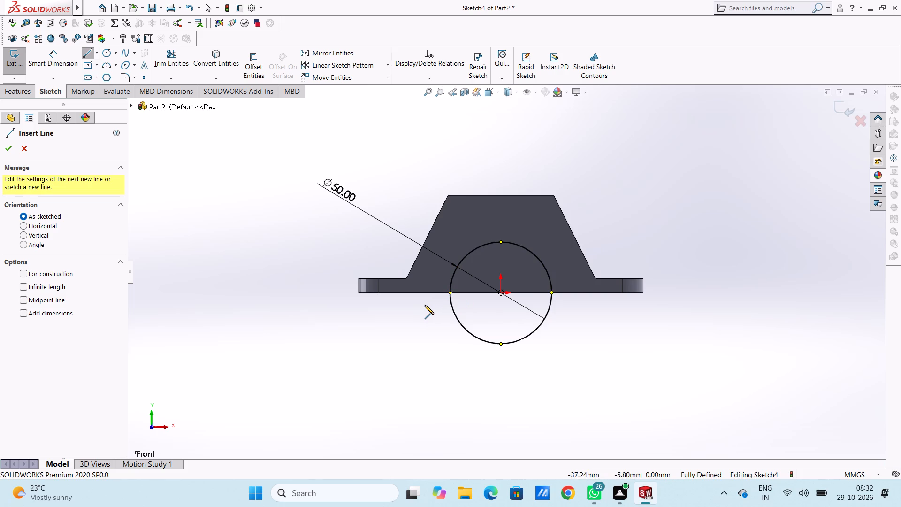
left_click(450, 295)
left_click(553, 292)
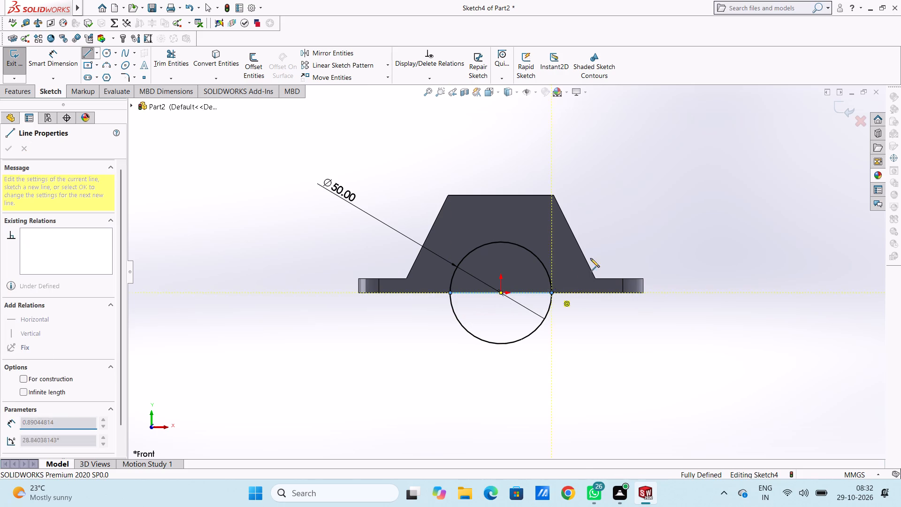
right_click(672, 193)
left_click(684, 200)
left_click(634, 223)
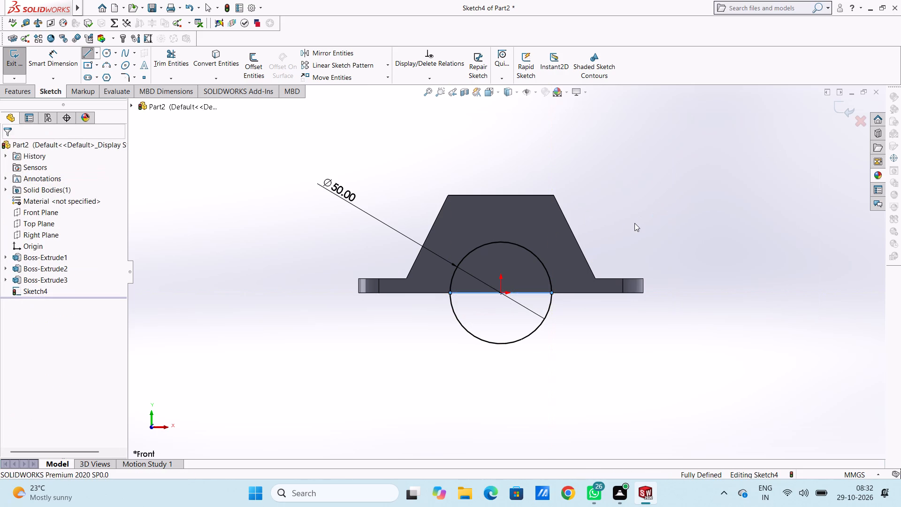
left_click(169, 69)
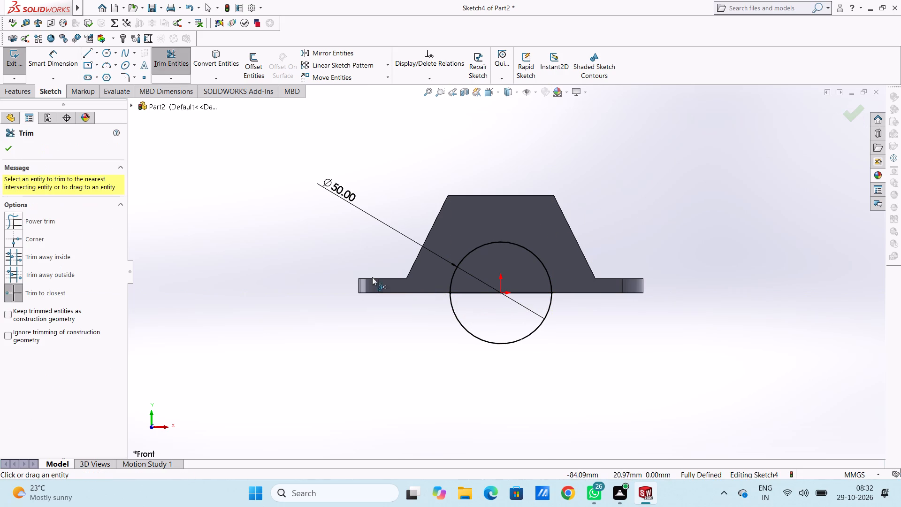
left_click(458, 314)
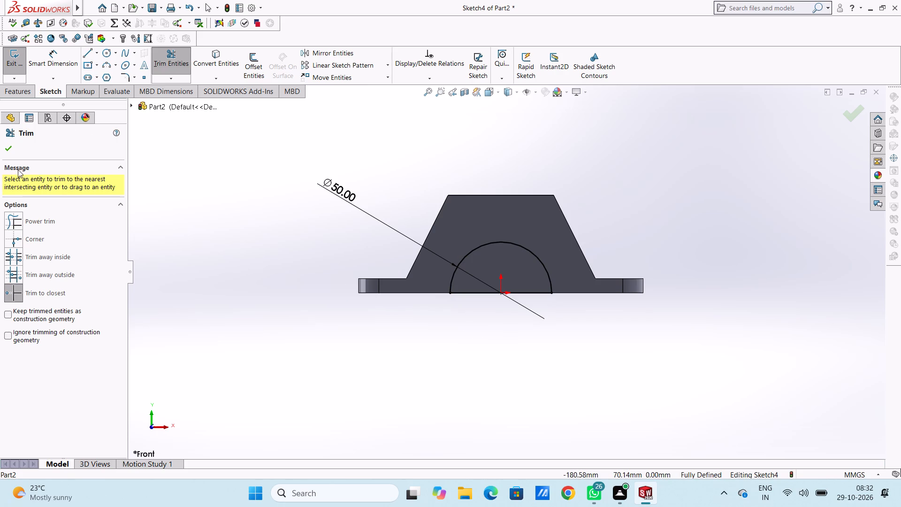
left_click(3, 151)
left_click(221, 171)
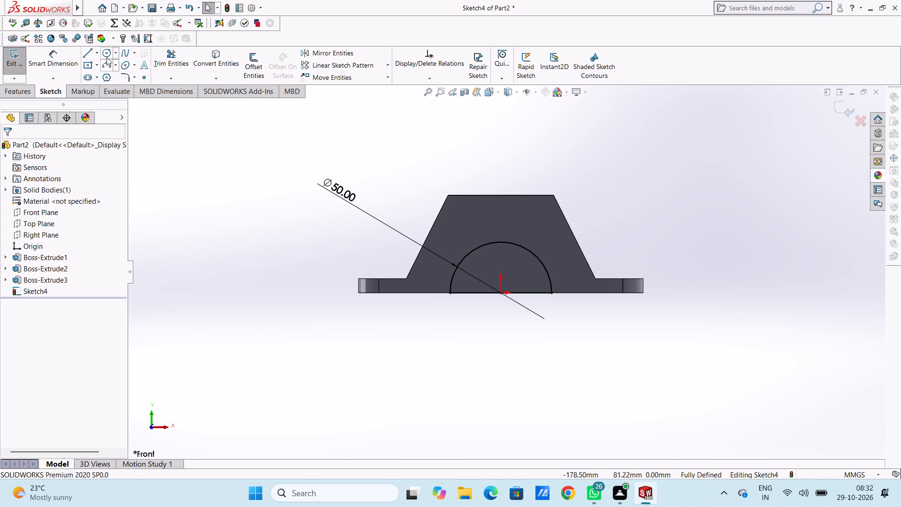
Draw a concentric circle of 17.5 mm radius centred on the origin inside the semicircle.
left_click(107, 55)
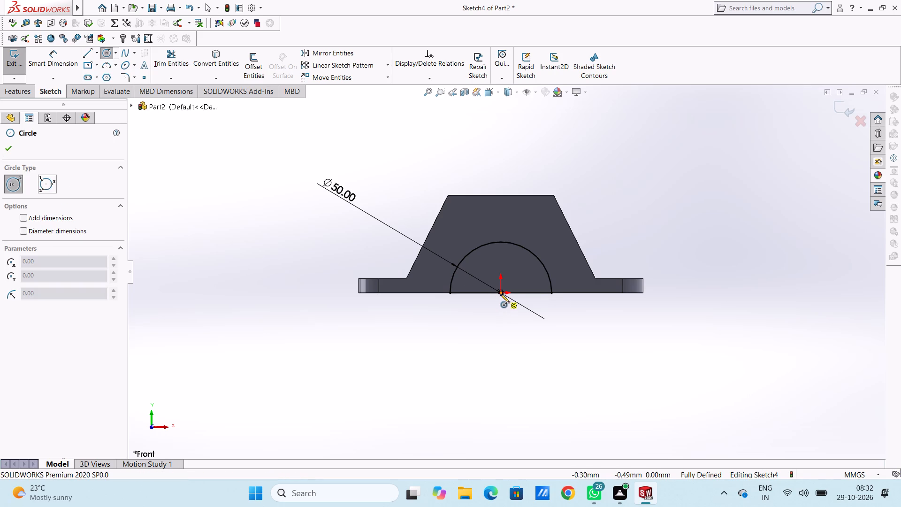
left_click(501, 294)
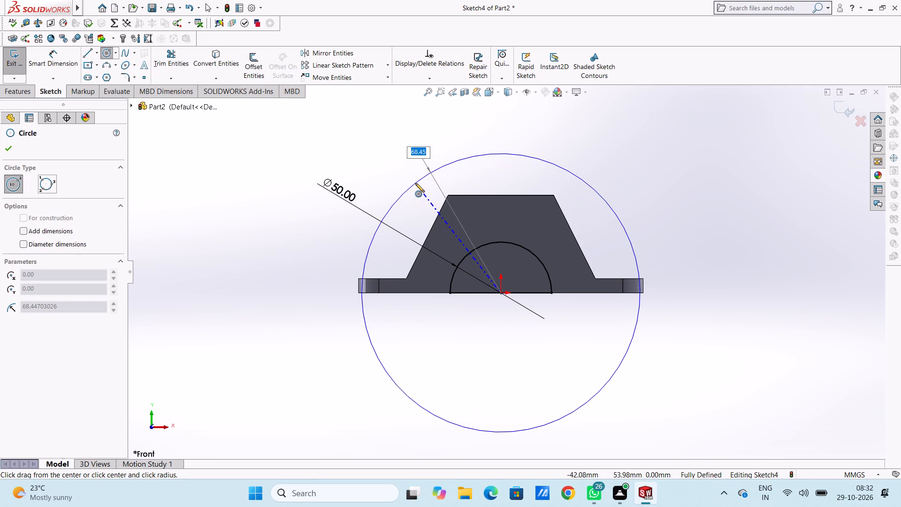
type("17.5")
key("Return")
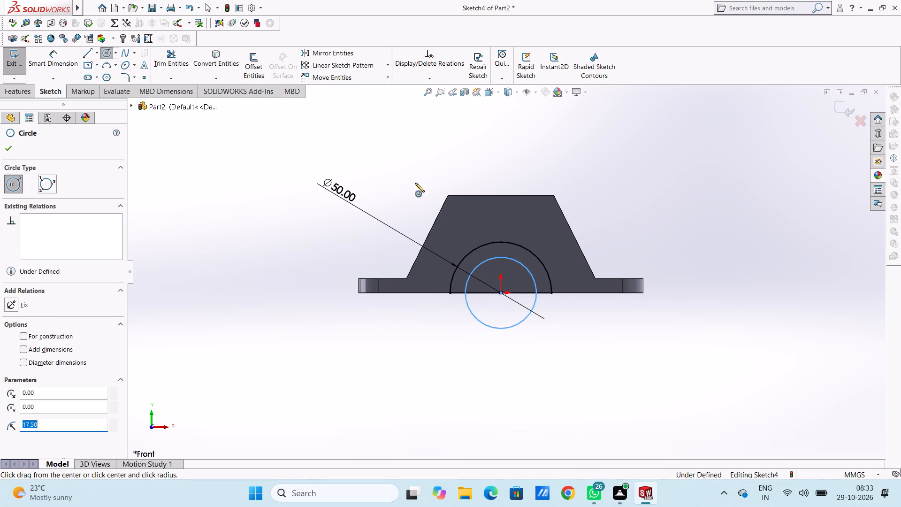
left_click(13, 151)
left_click(139, 184)
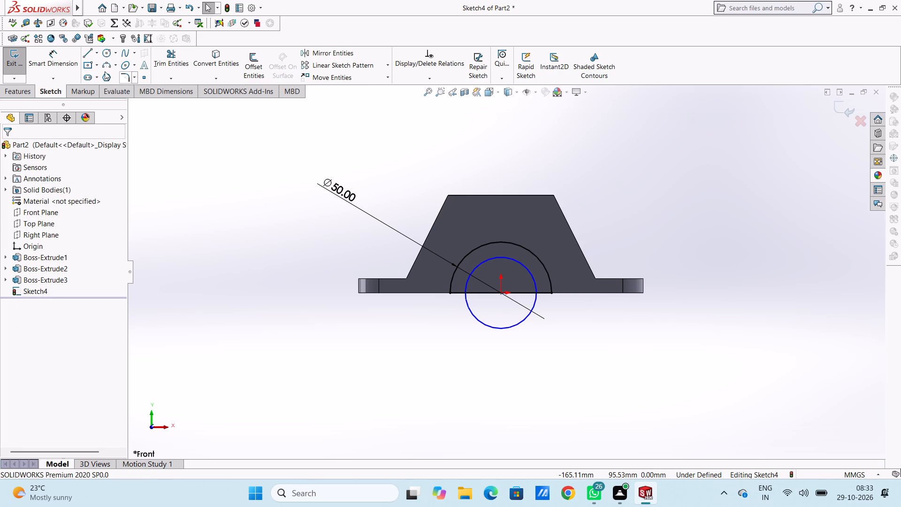
Add a 35 mm diameter dimension to the inner circle.
left_click(56, 59)
left_click(500, 259)
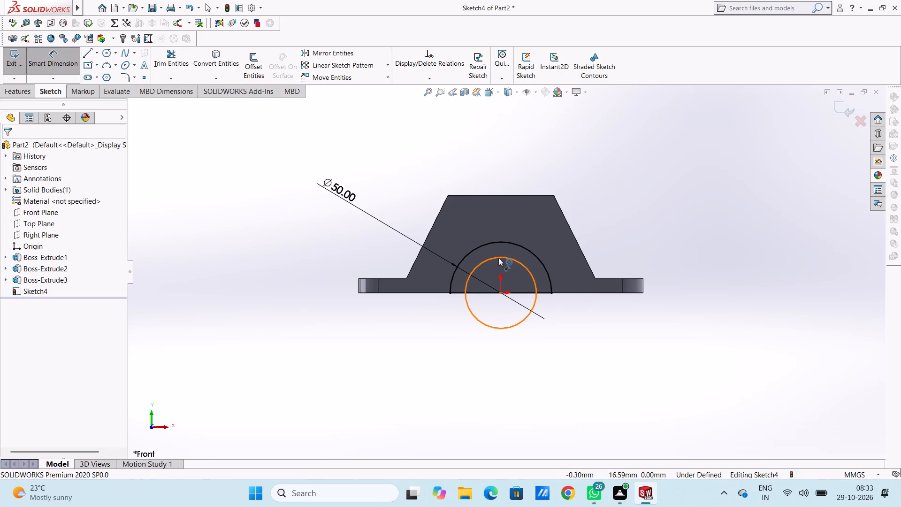
left_click(359, 160)
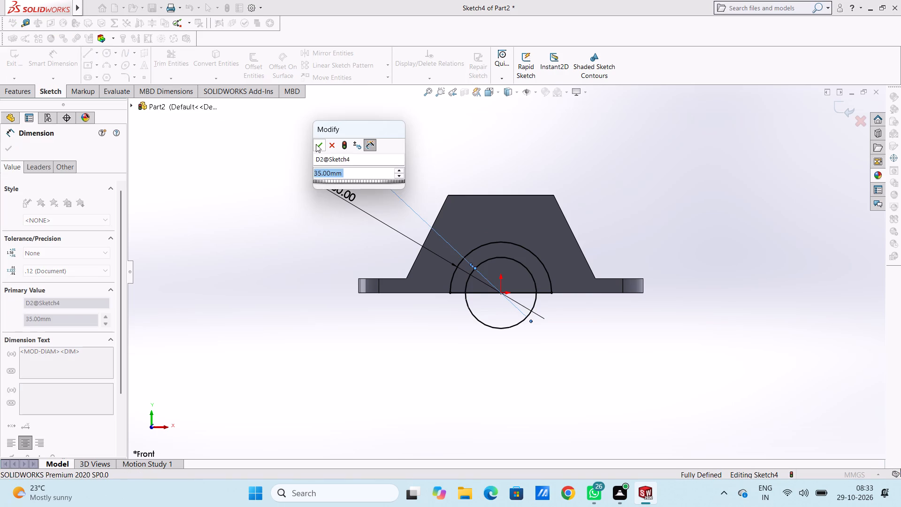
left_click(316, 144)
left_click(295, 150)
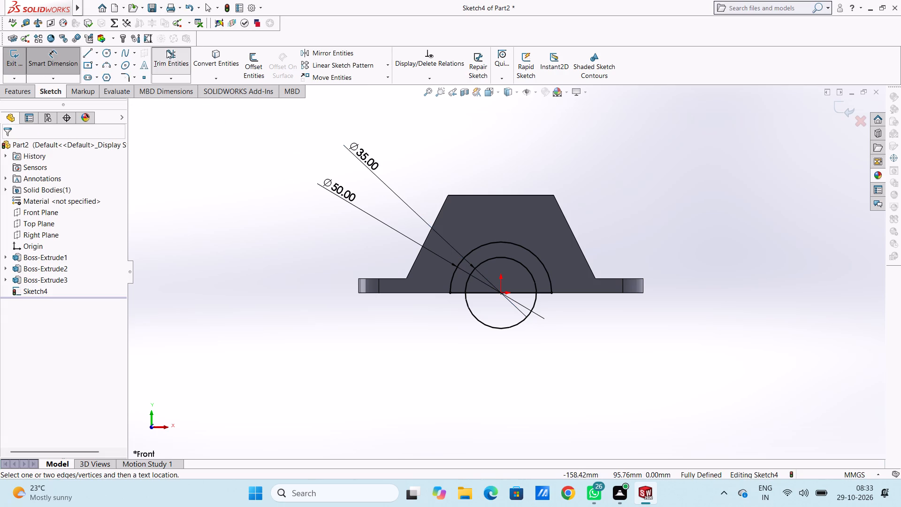
Trim away the inner circle's lower half and the line segment inside it, leaving a closed half-ring profile.
left_click(167, 50)
scroll(494, 330, "down", 4)
left_click(451, 278)
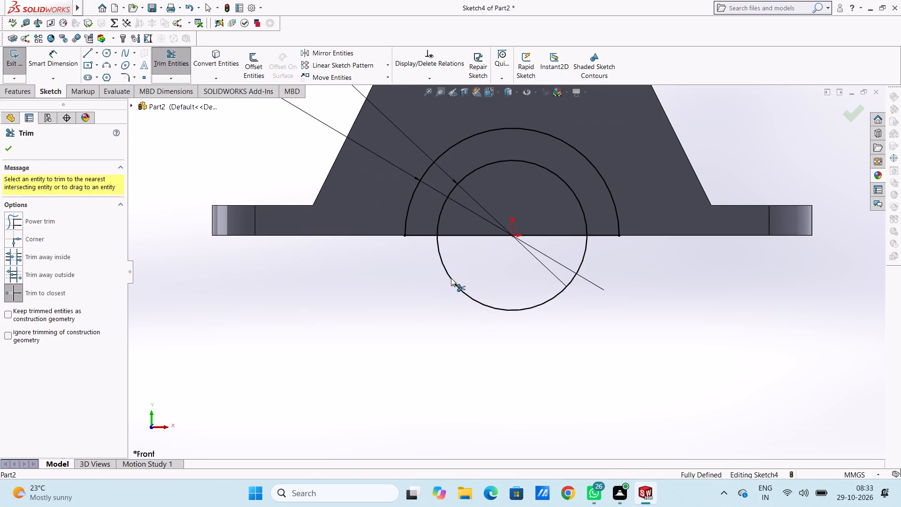
left_click(466, 234)
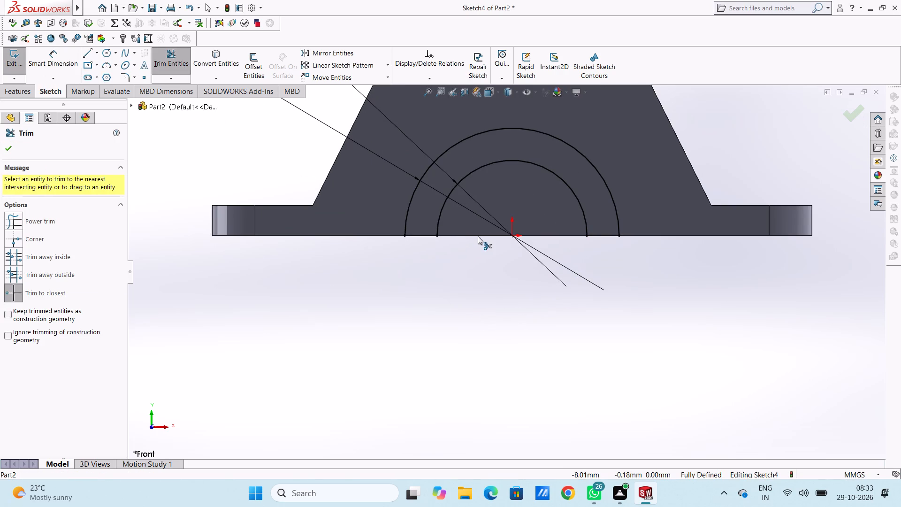
scroll(478, 236, "up", 5)
left_click(9, 148)
left_click(260, 177)
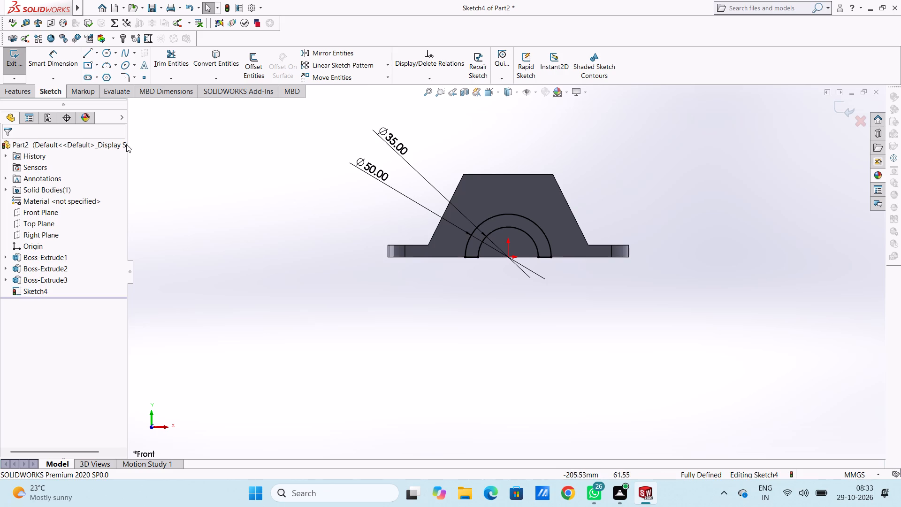
Extrude the half-ring profile 10 mm blind outward from the part's front face, merging the result.
left_click(19, 89)
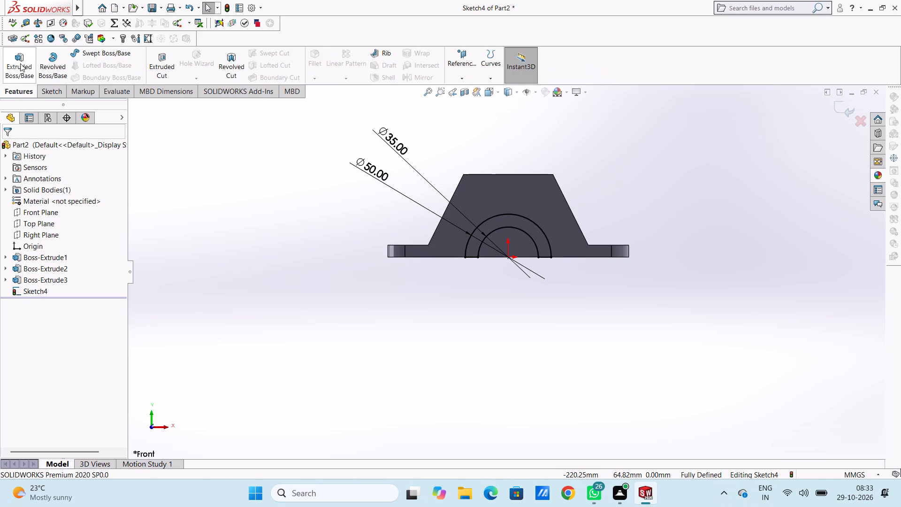
left_click(20, 63)
middle_click_drag(341, 198, 305, 220)
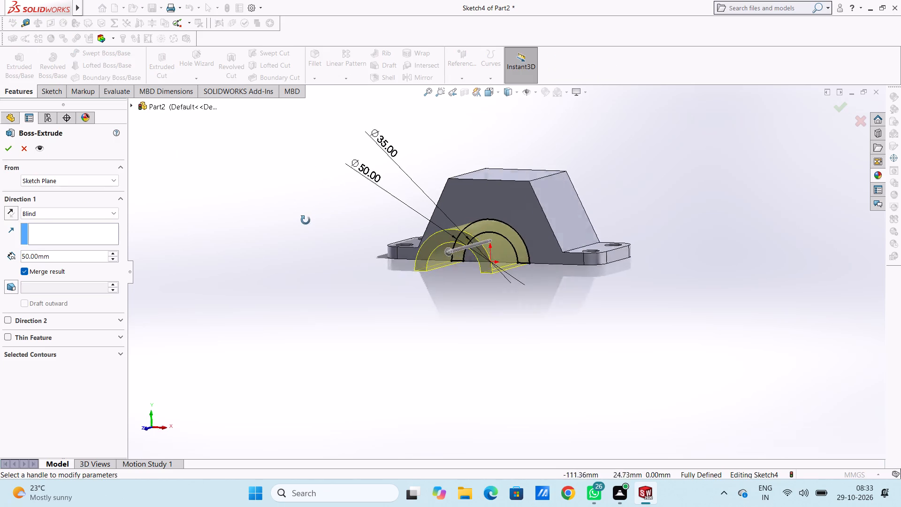
middle_click_drag(305, 220, 298, 230)
double_click(85, 258)
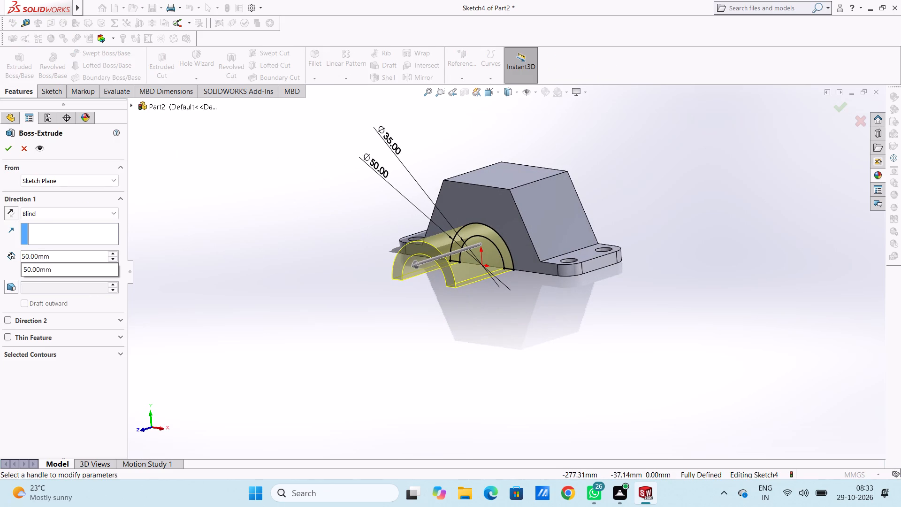
type("10")
key("Return")
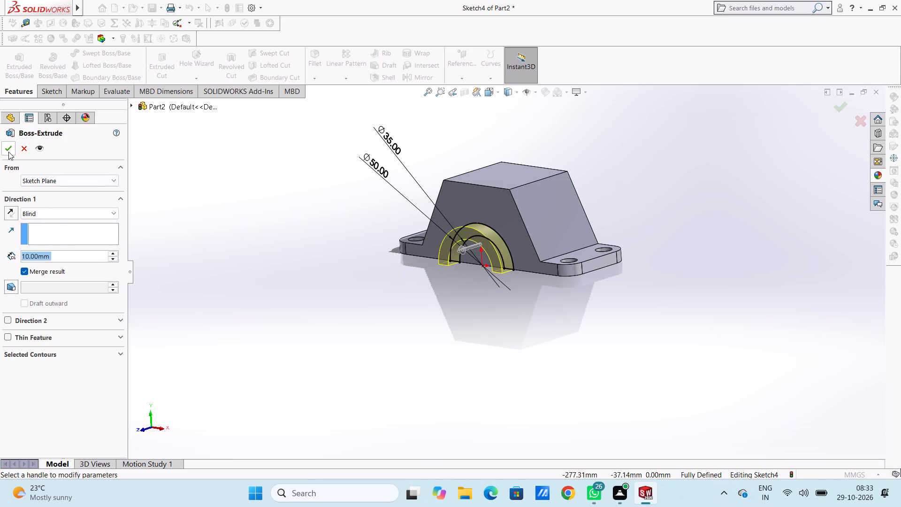
left_click(8, 152)
left_click(348, 266)
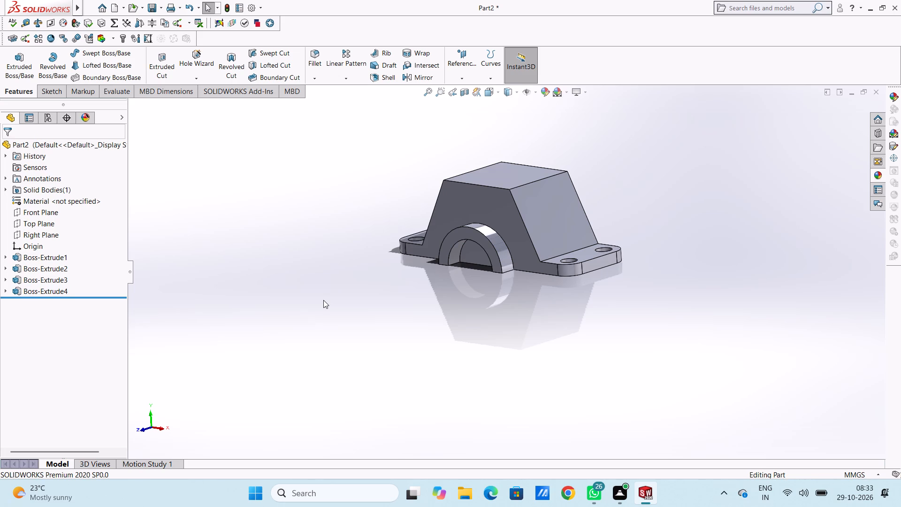
Start a sketch on the flat front face inside the half-ring and draw a circle of 12.5 mm radius centred on the origin.
middle_click_drag(323, 300, 337, 286)
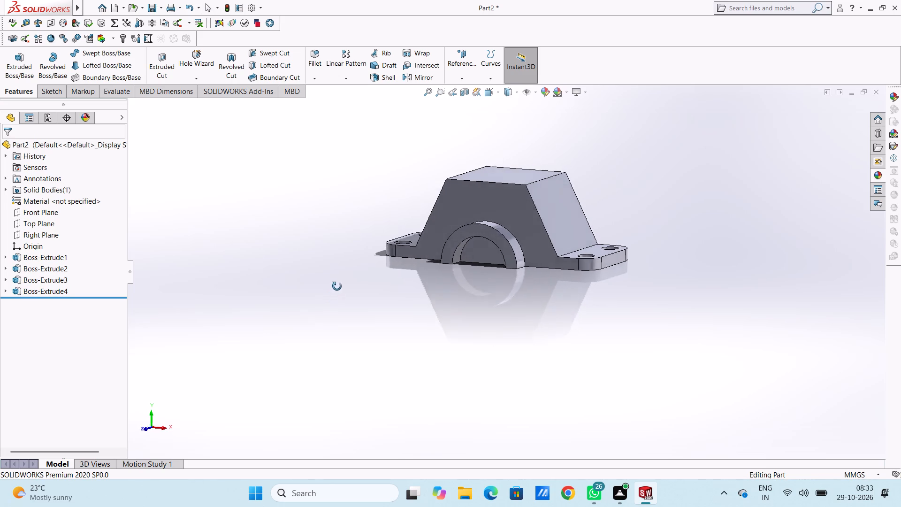
middle_click_drag(337, 286, 351, 257)
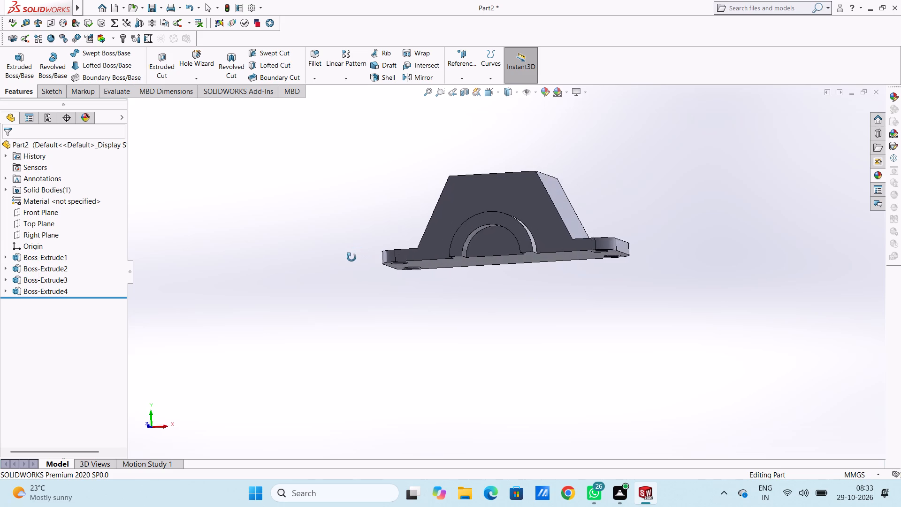
middle_click_drag(351, 257, 353, 261)
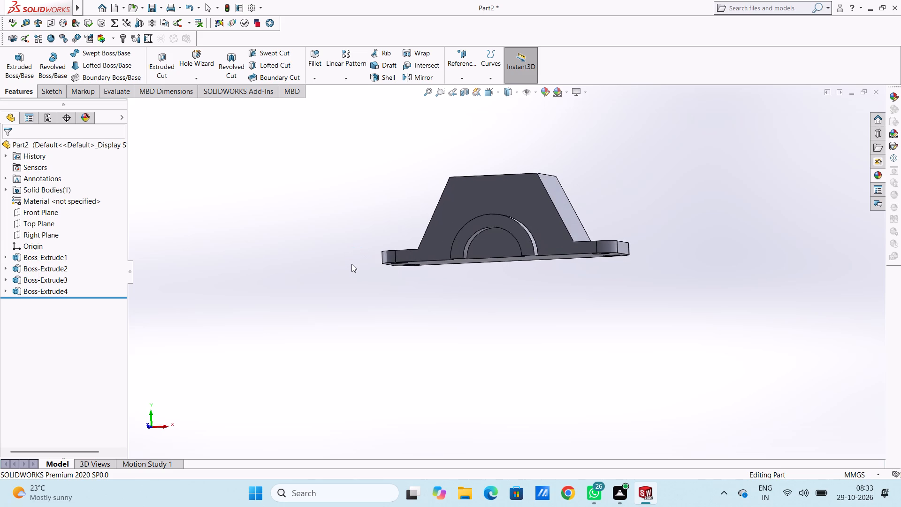
key("ctrl+1")
scroll(549, 307, "up", 4)
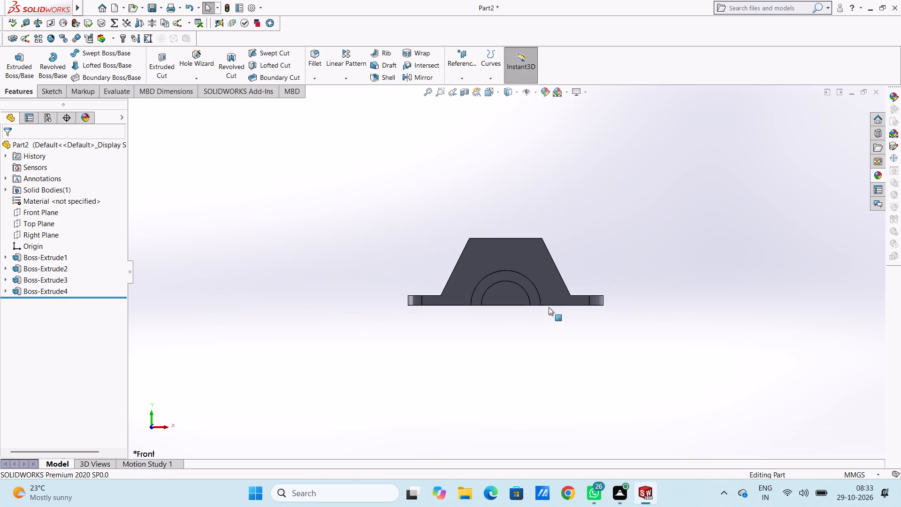
scroll(523, 323, "down", 4)
left_click(483, 254)
left_click(522, 228)
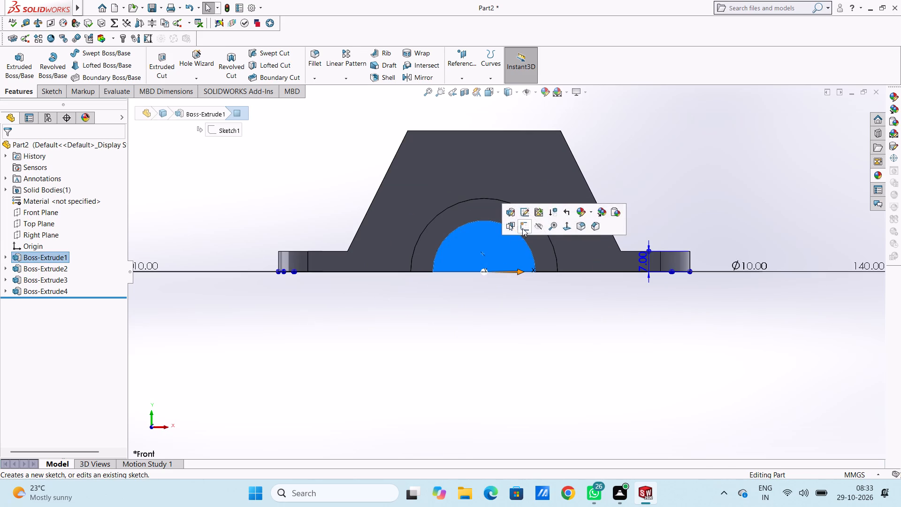
left_click(306, 200)
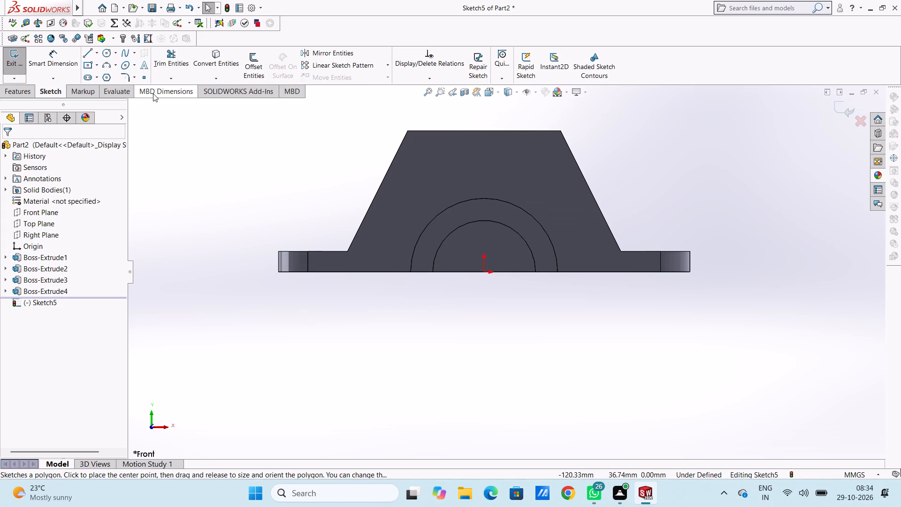
left_click(107, 54)
left_click(485, 274)
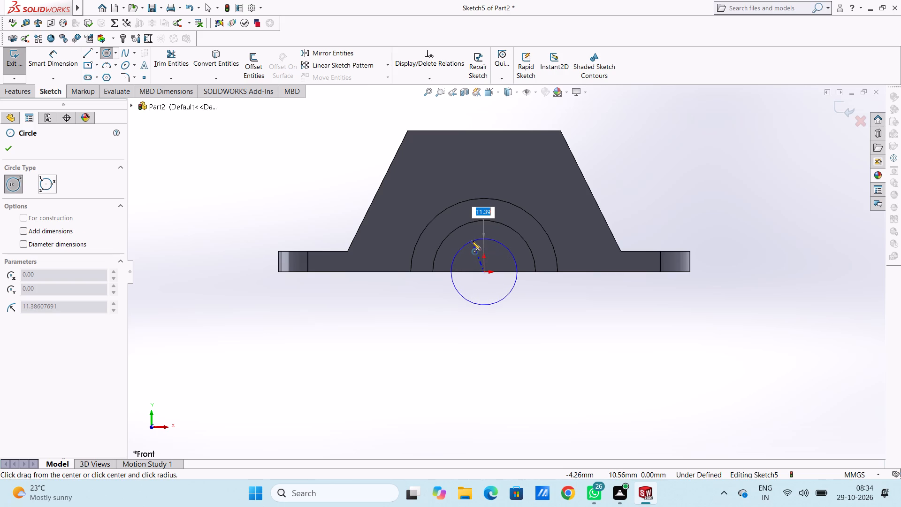
type("12.5")
key("Return")
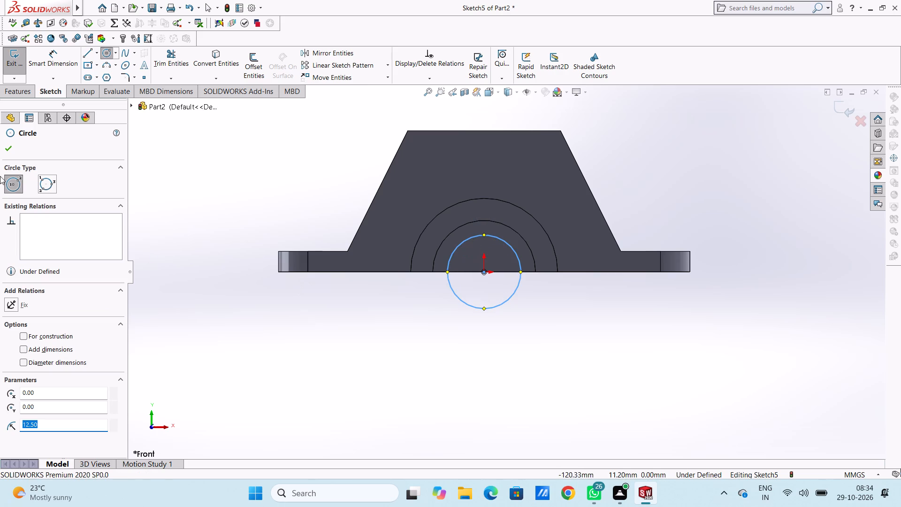
left_click(9, 146)
left_click(184, 179)
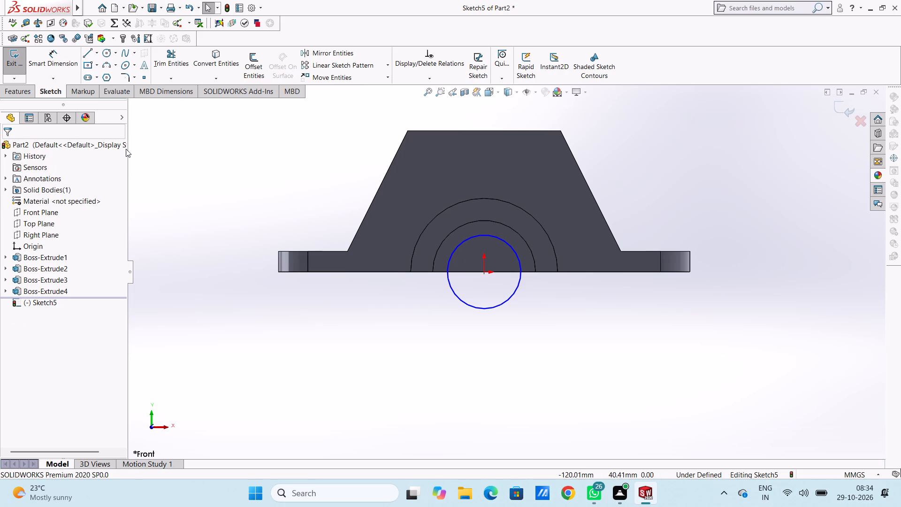
Add a 25 mm diameter dimension to the circle centred on the origin.
left_click(69, 57)
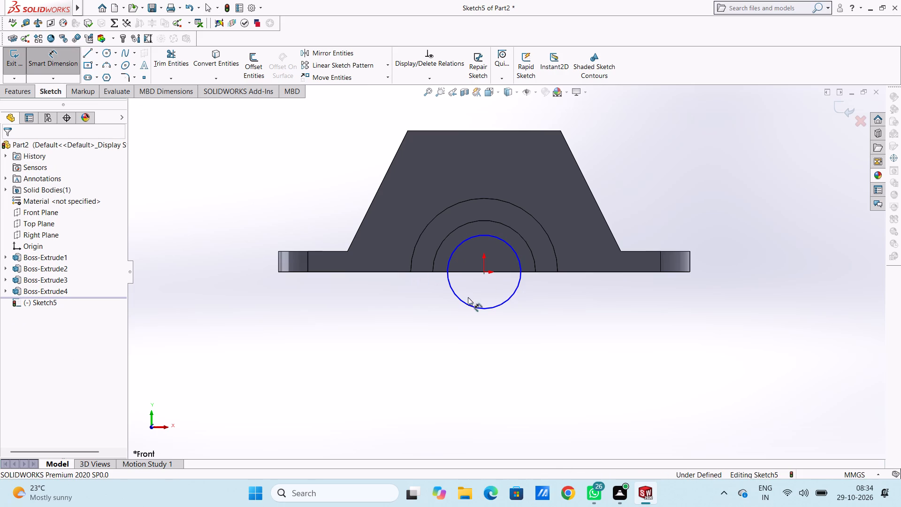
left_click(457, 298)
left_click(233, 393)
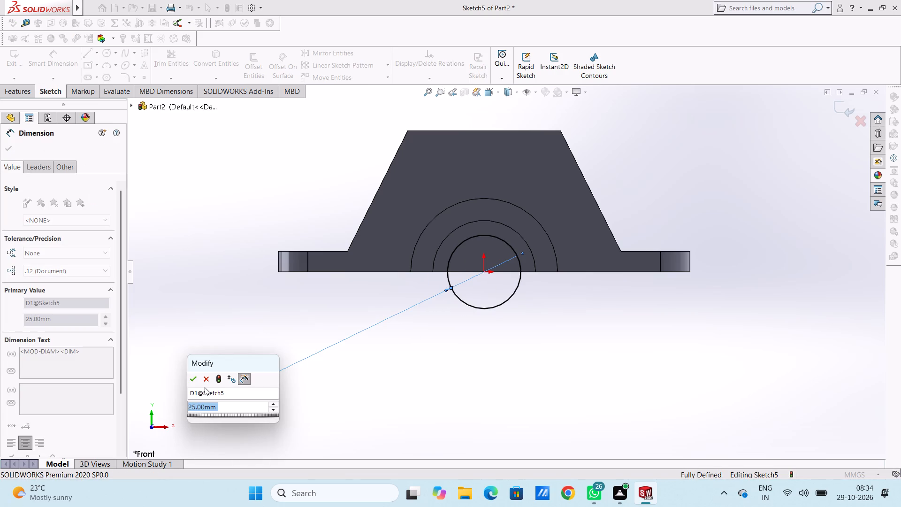
left_click(185, 379)
left_click(190, 381)
left_click(199, 347)
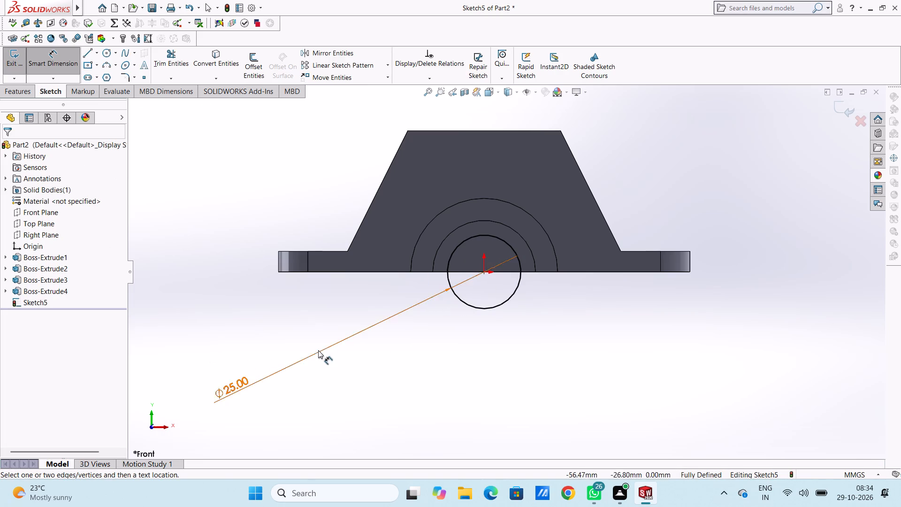
middle_click_drag(317, 322, 301, 335)
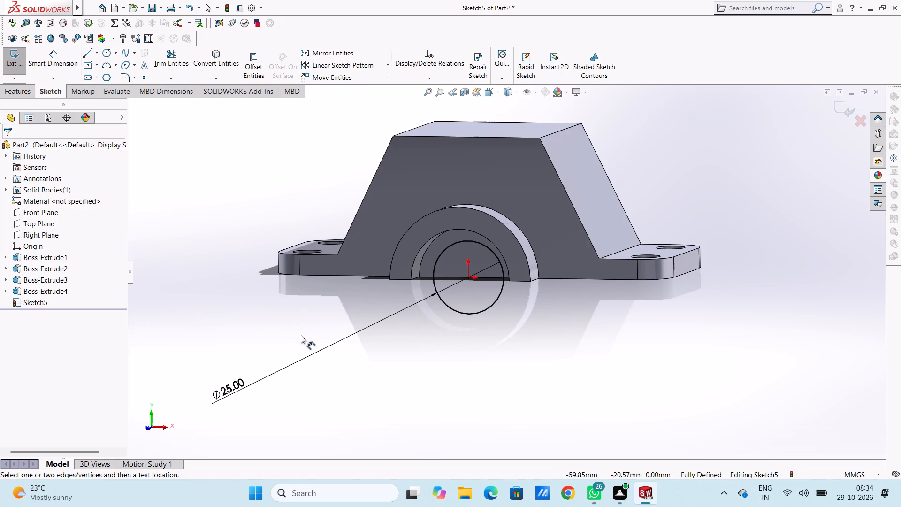
left_click(48, 67)
Cut-extrude the 25 mm circle through all of the part to form the bore.
left_click(15, 98)
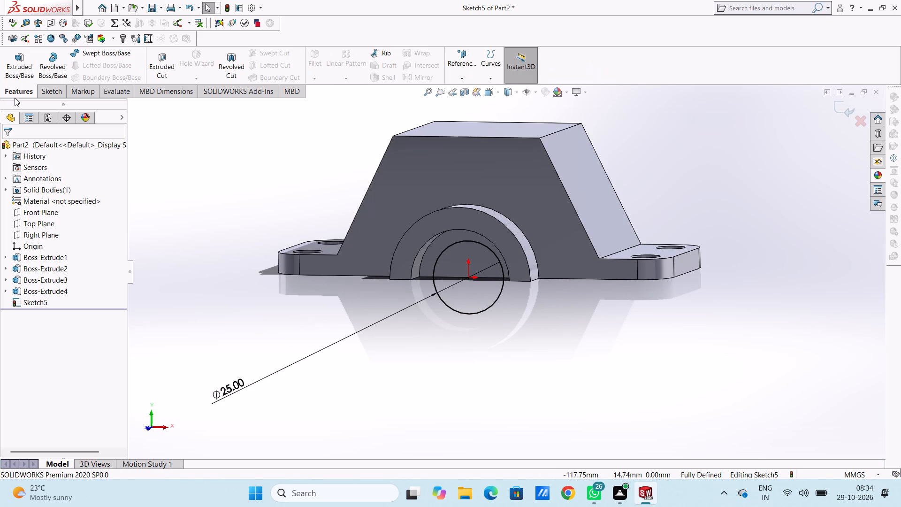
left_click(161, 63)
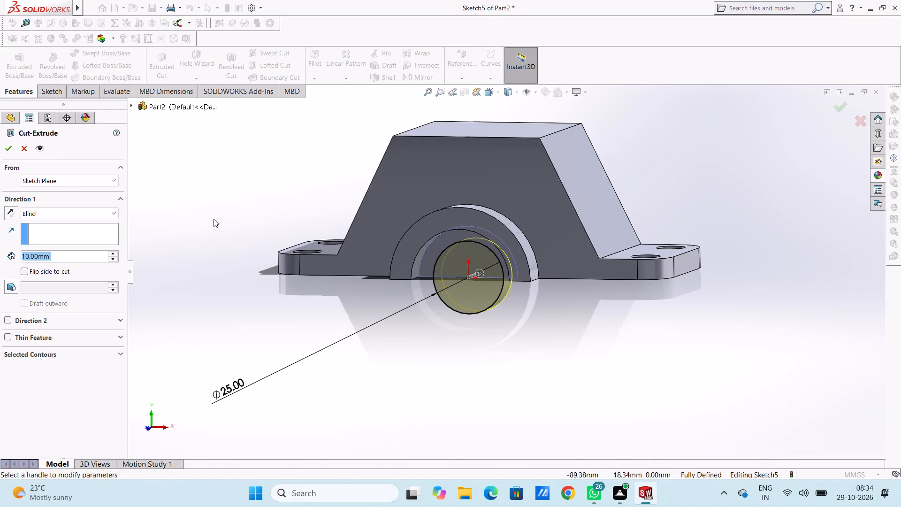
left_click(73, 215)
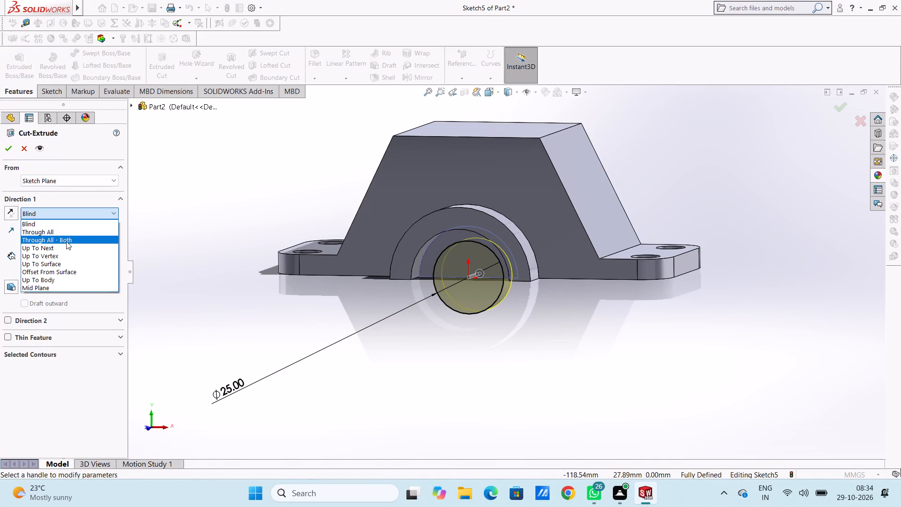
left_click(67, 229)
left_click(11, 148)
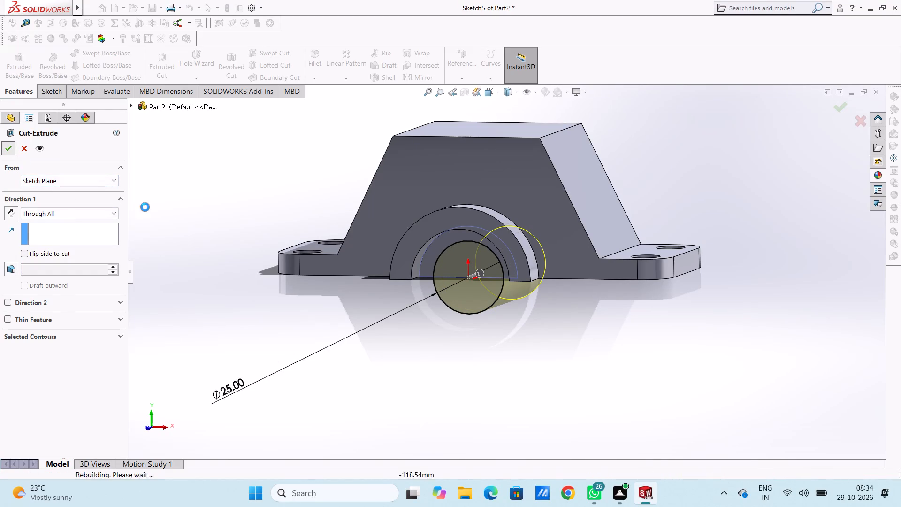
left_click(206, 209)
Examine the new bore and the half-ring boss from several angles and from the front, and look at the sketches behind these features.
middle_click_drag(217, 207, 240, 168)
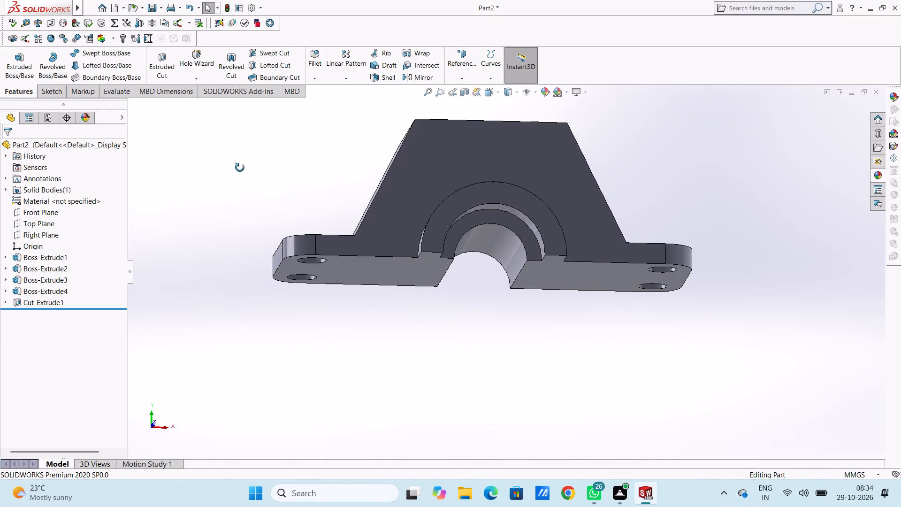
middle_click_drag(240, 168, 216, 207)
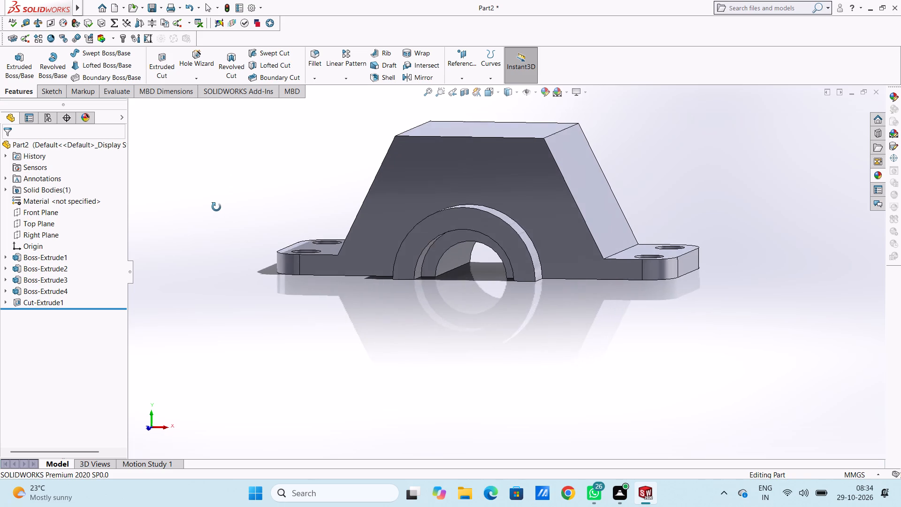
middle_click_drag(216, 207, 213, 207)
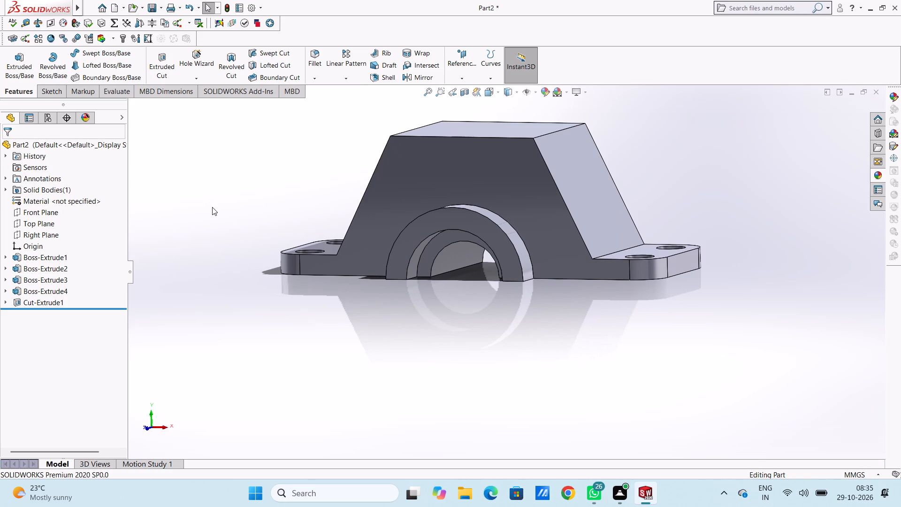
middle_click_drag(213, 207, 231, 177)
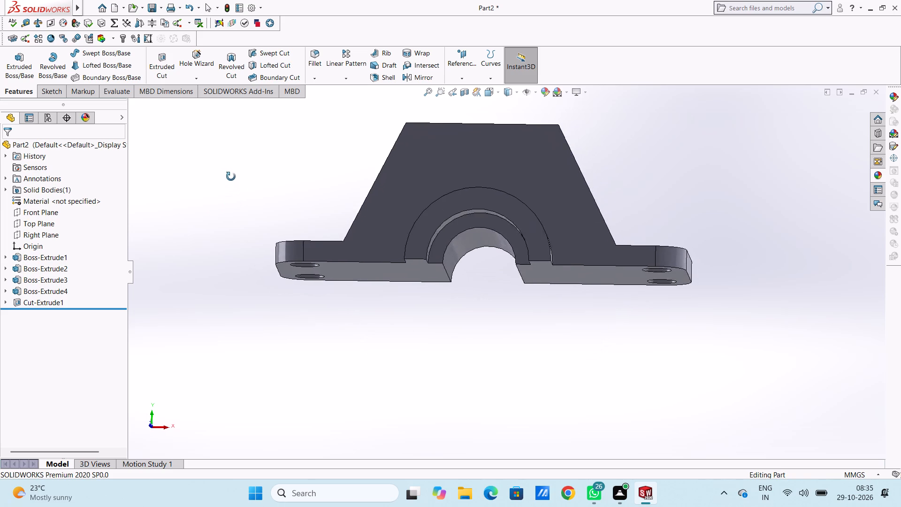
middle_click_drag(231, 177, 229, 196)
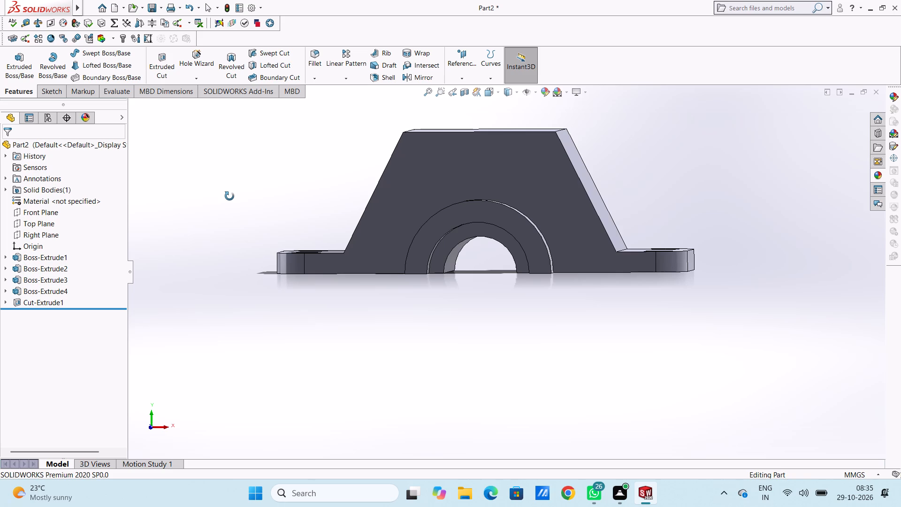
middle_click_drag(229, 196, 235, 200)
middle_click(235, 200)
middle_click_drag(230, 196, 203, 192)
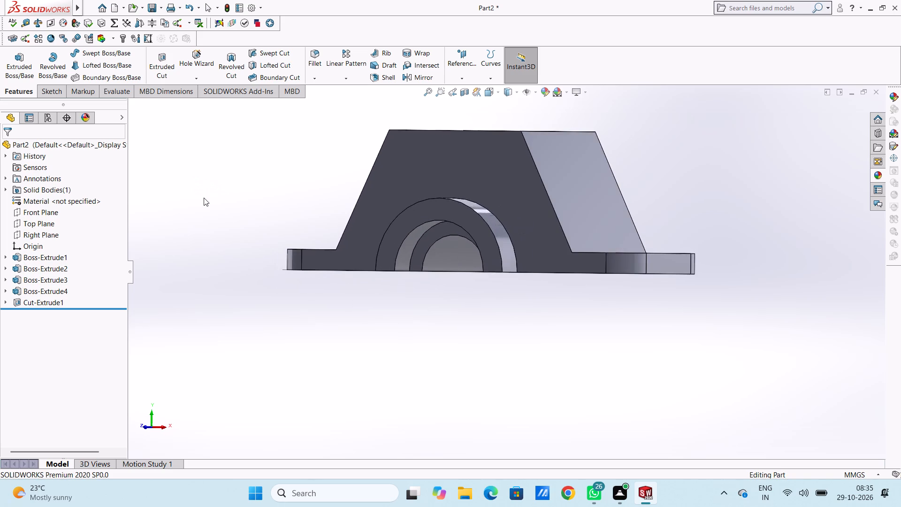
scroll(204, 198, "up", 4)
middle_click_drag(260, 229, 270, 230)
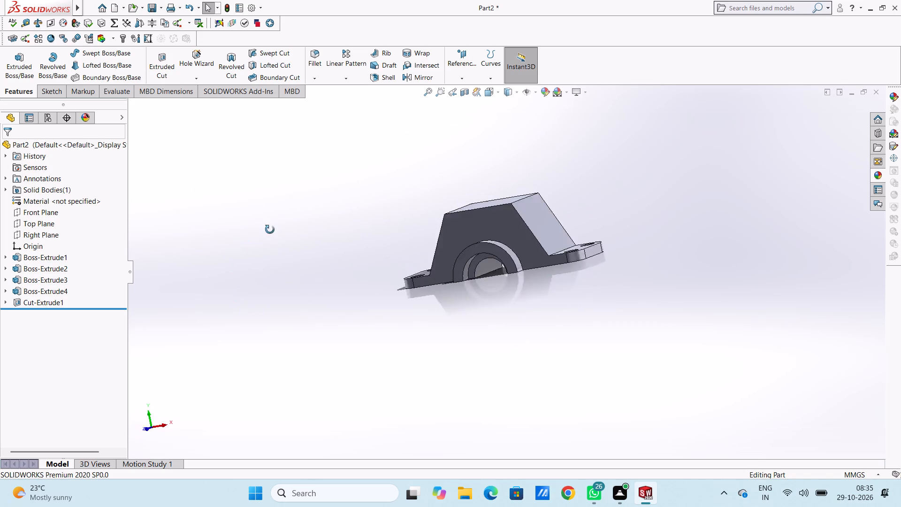
middle_click_drag(270, 230, 254, 227)
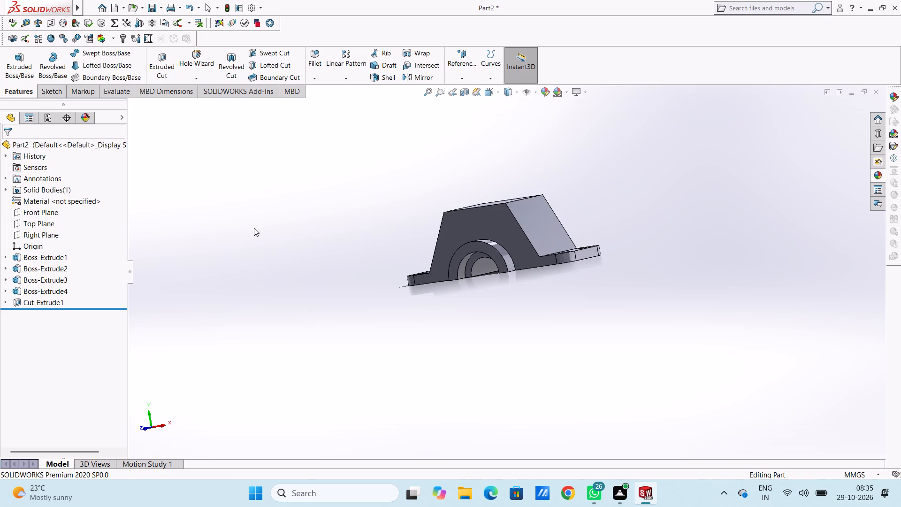
key("ctrl+1")
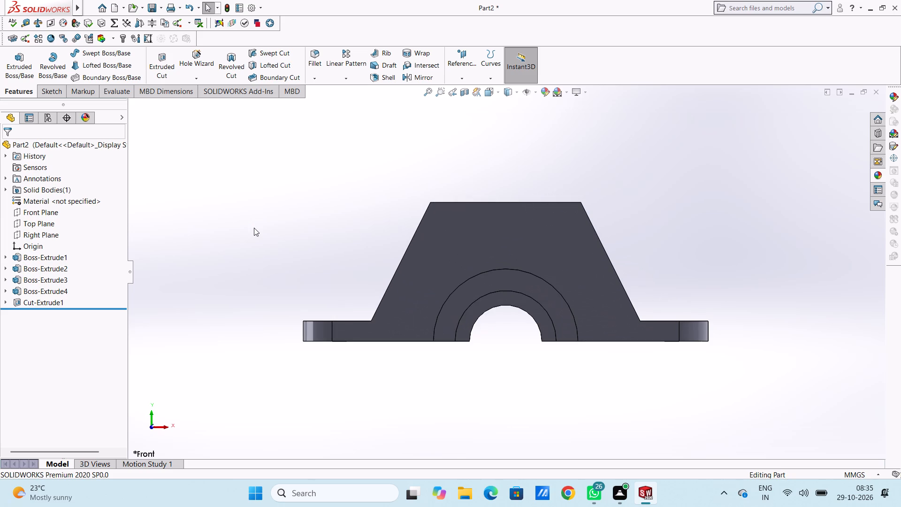
scroll(403, 276, "up", 2)
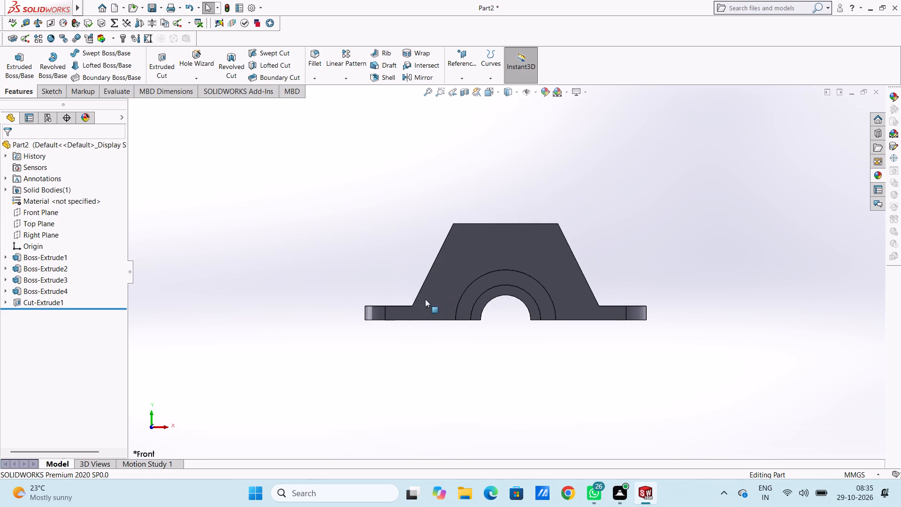
scroll(426, 300, "up", 4)
scroll(518, 310, "down", 3)
scroll(495, 249, "down", 2)
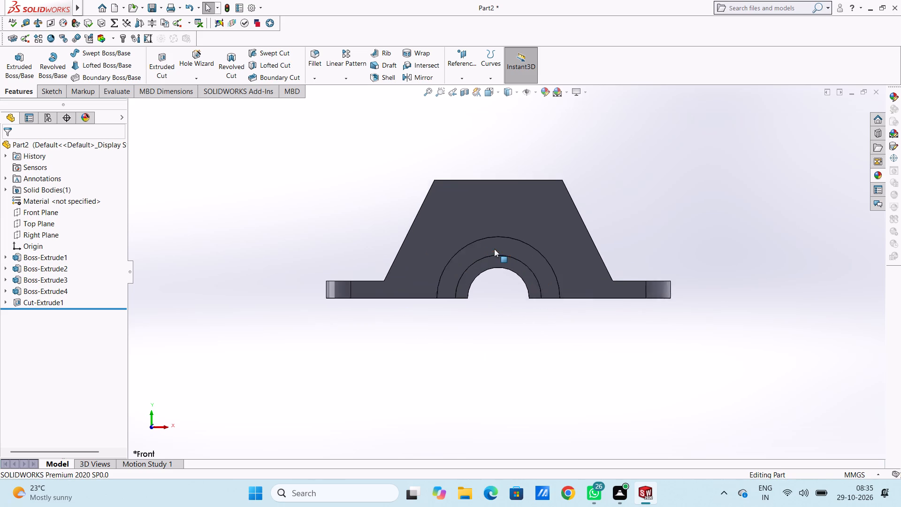
scroll(494, 249, "down", 1)
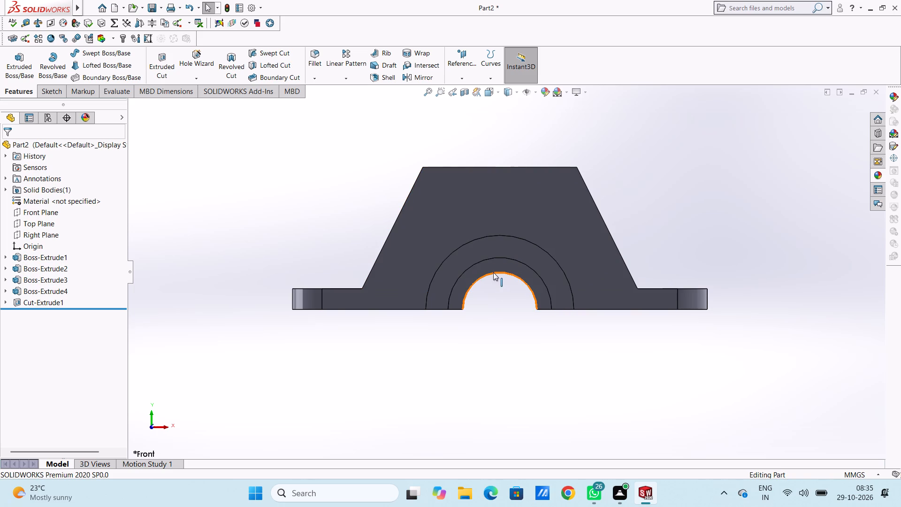
left_click(5, 300)
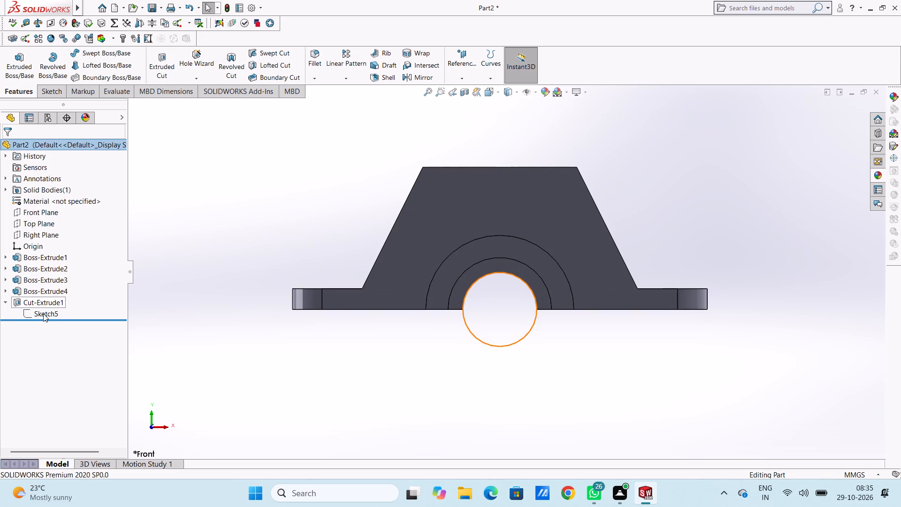
left_click(4, 292)
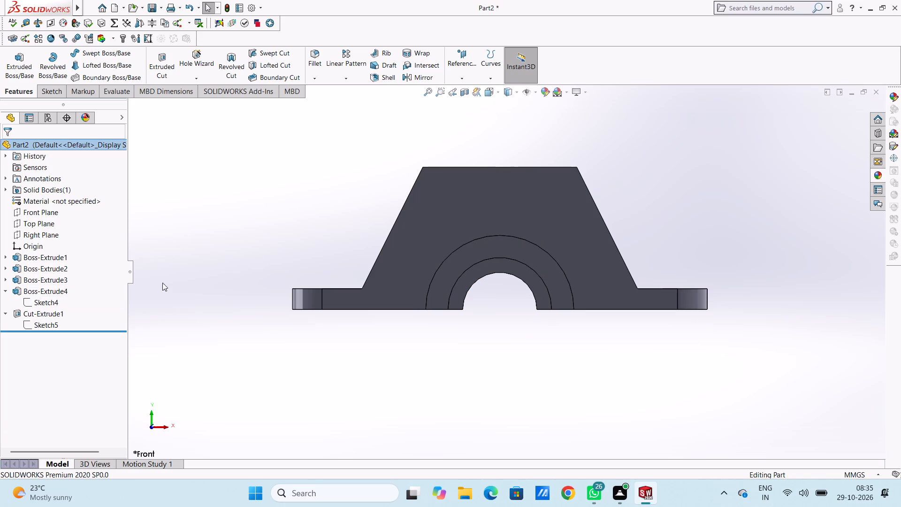
left_click(207, 262)
left_click(210, 161)
Start a sketch on the flat front face between the bore edge and the half-ring boss.
left_click(469, 277)
left_click(507, 252)
left_click(317, 240)
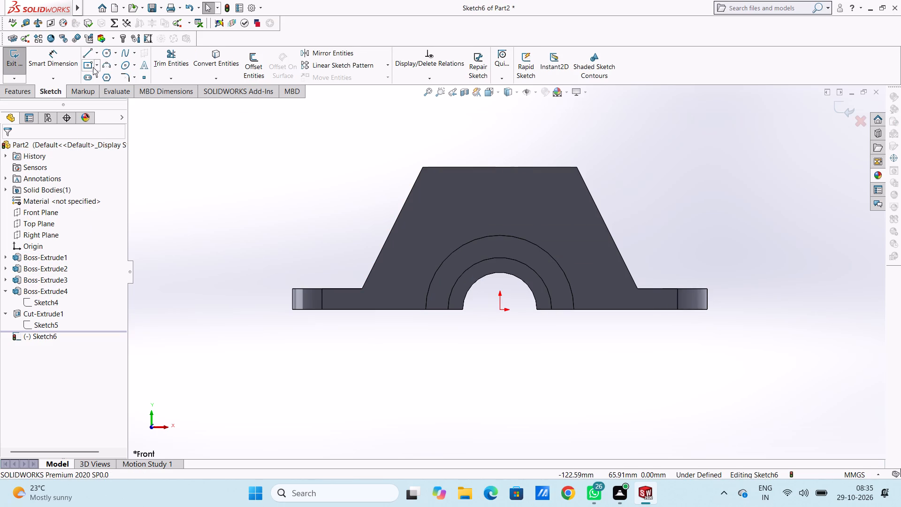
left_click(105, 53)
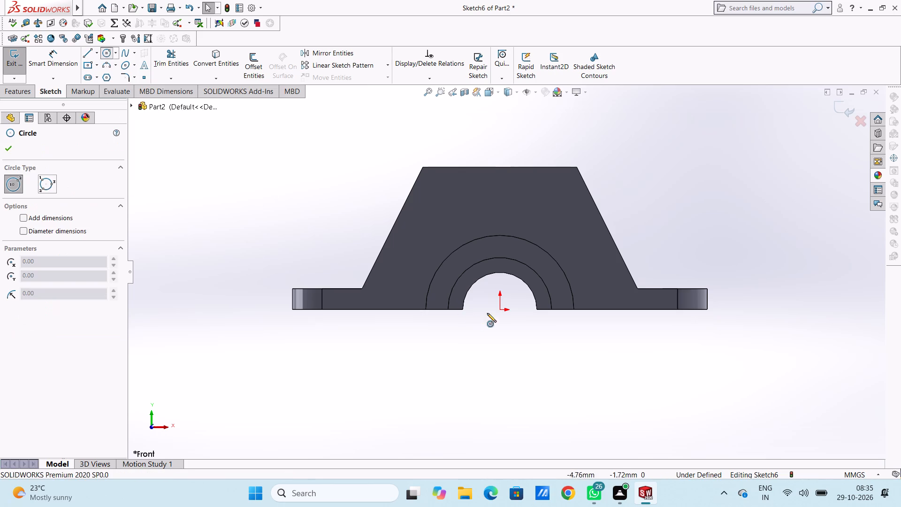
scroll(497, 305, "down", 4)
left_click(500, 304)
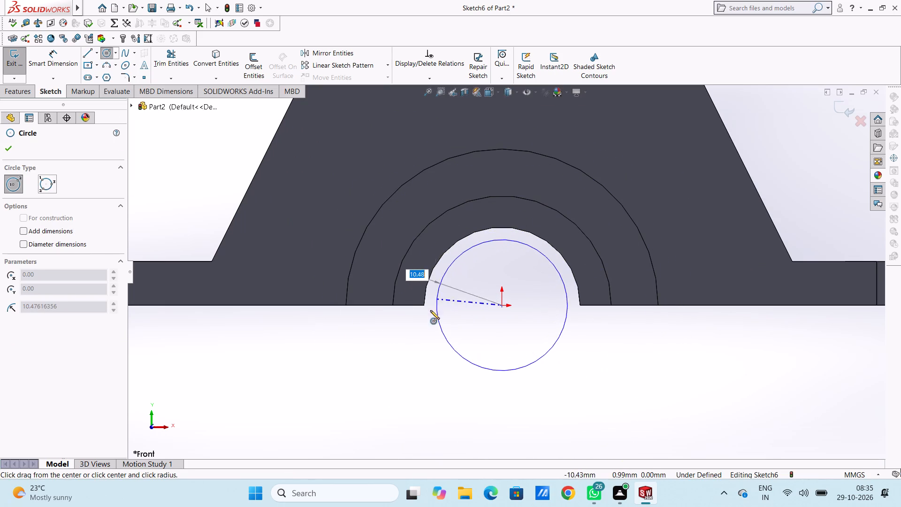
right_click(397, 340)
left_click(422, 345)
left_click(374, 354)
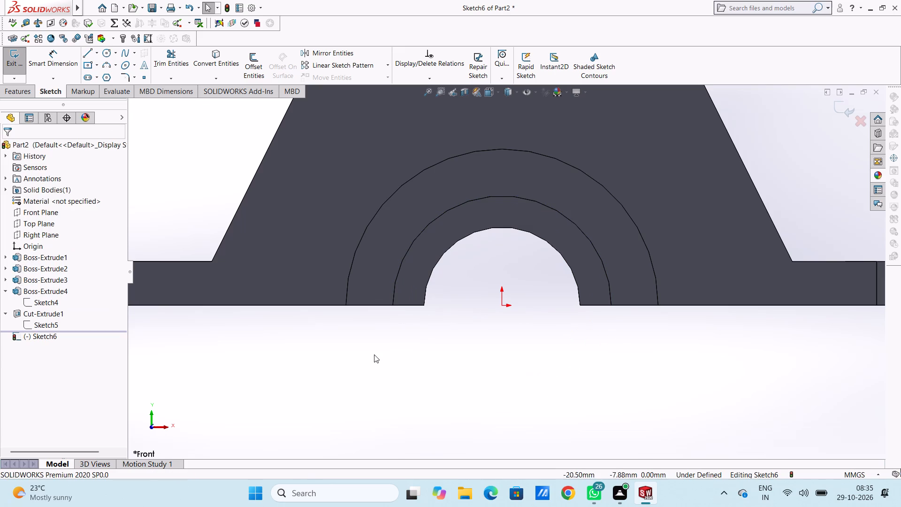
Draw two concentric three-point semicircular arcs centred on the origin, a 17.5 mm radius along the boss's inner edge and 12.5 mm along the bore edge.
left_click(106, 63)
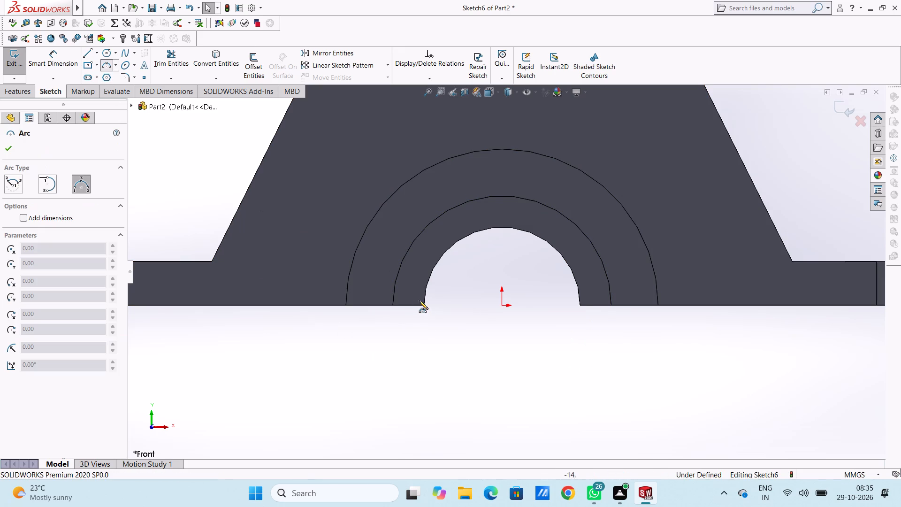
left_click(393, 305)
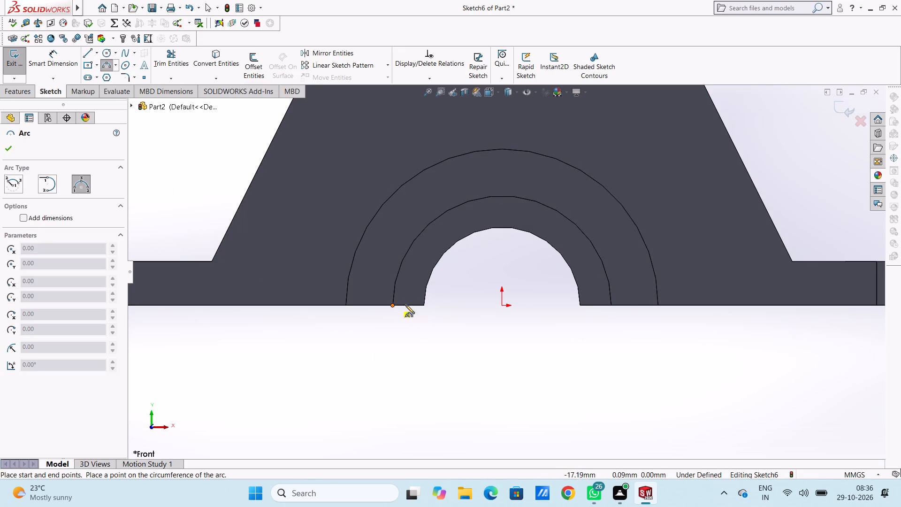
left_click(613, 307)
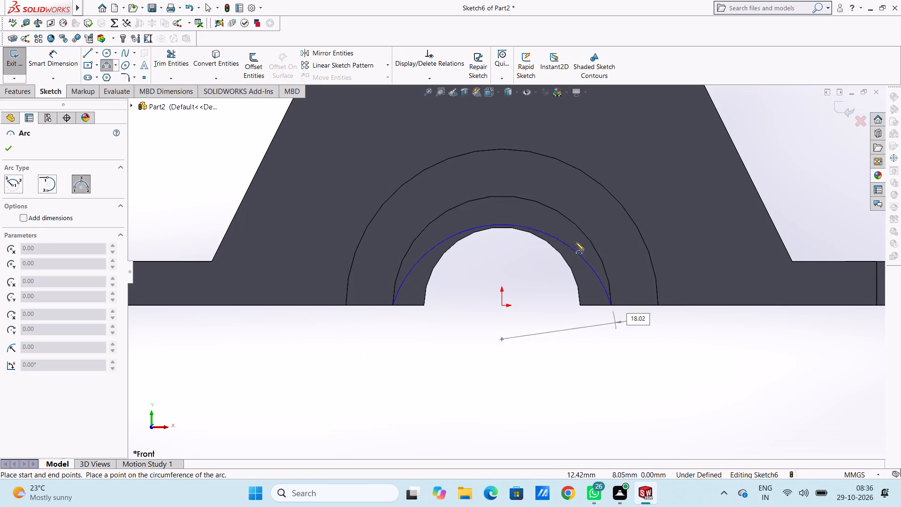
left_click(570, 218)
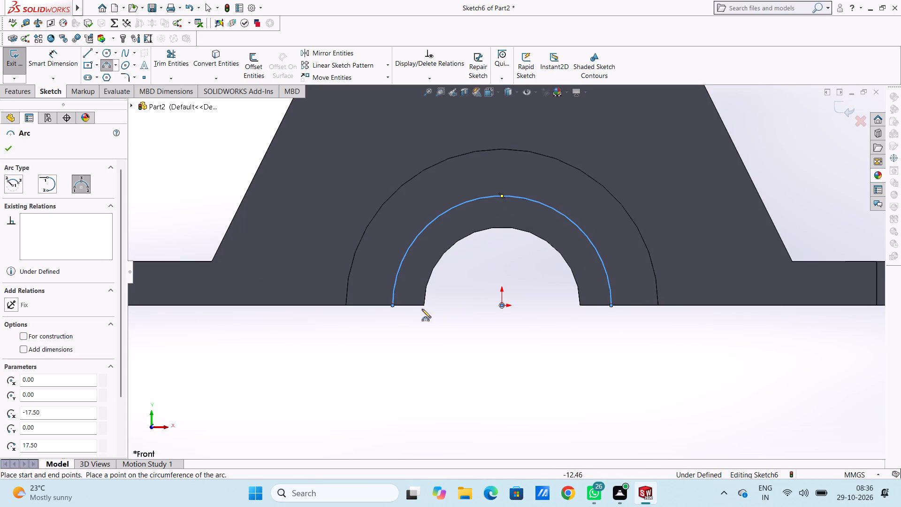
left_click(424, 305)
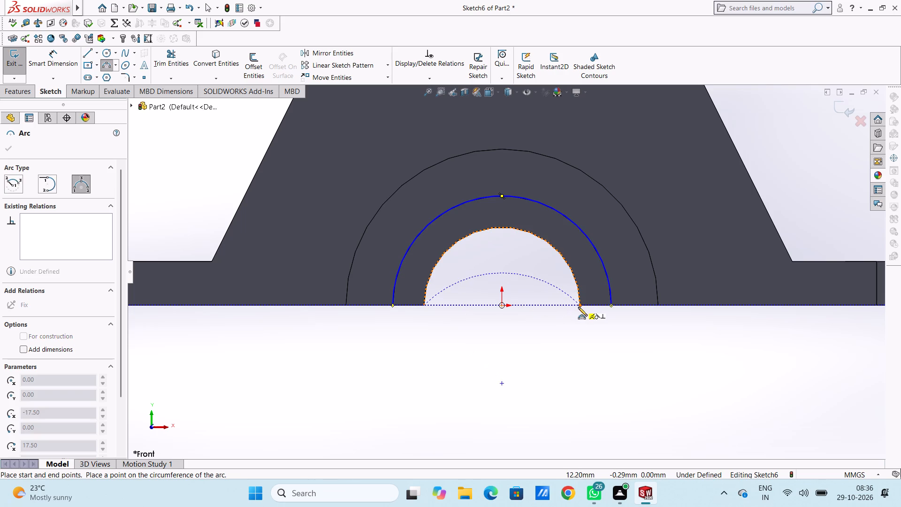
left_click(579, 307)
left_click(559, 254)
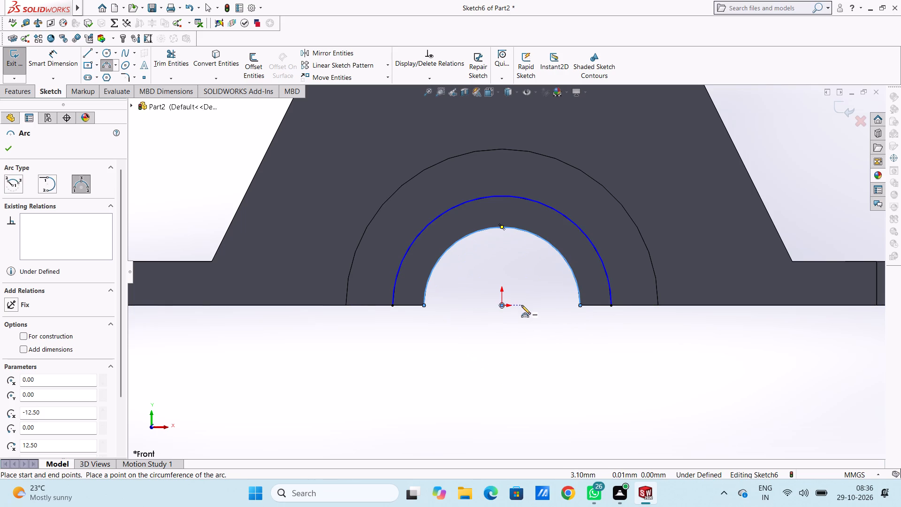
left_click(12, 148)
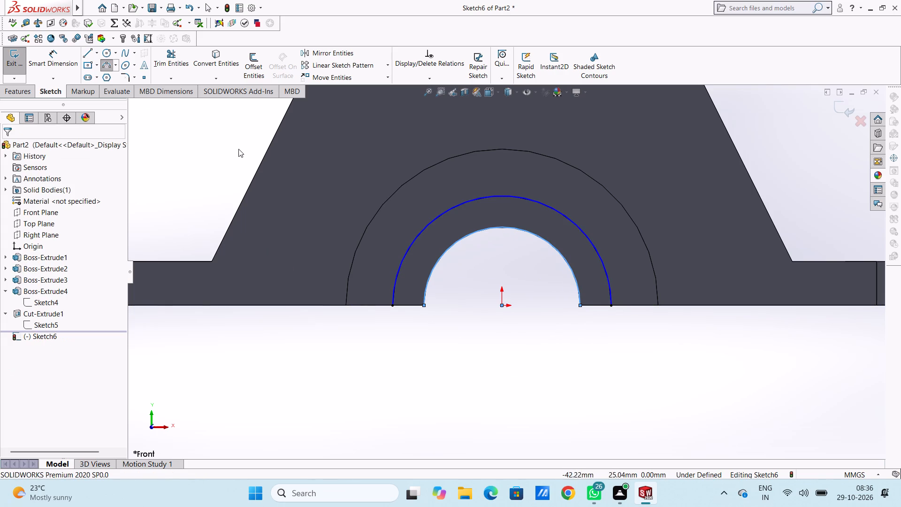
left_click(206, 159)
Close the half-ring profile with two 5 mm horizontal lines joining the ends of the inner and outer arcs on both sides.
left_click(85, 54)
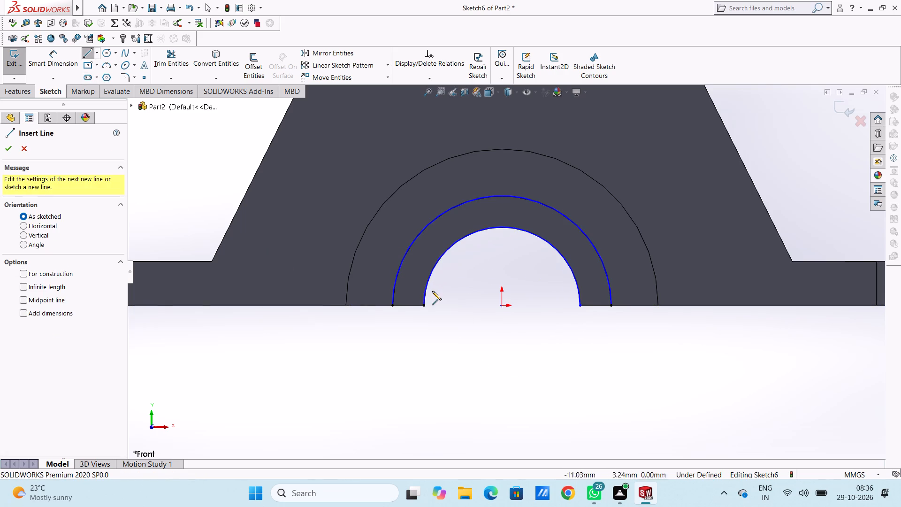
left_click(394, 307)
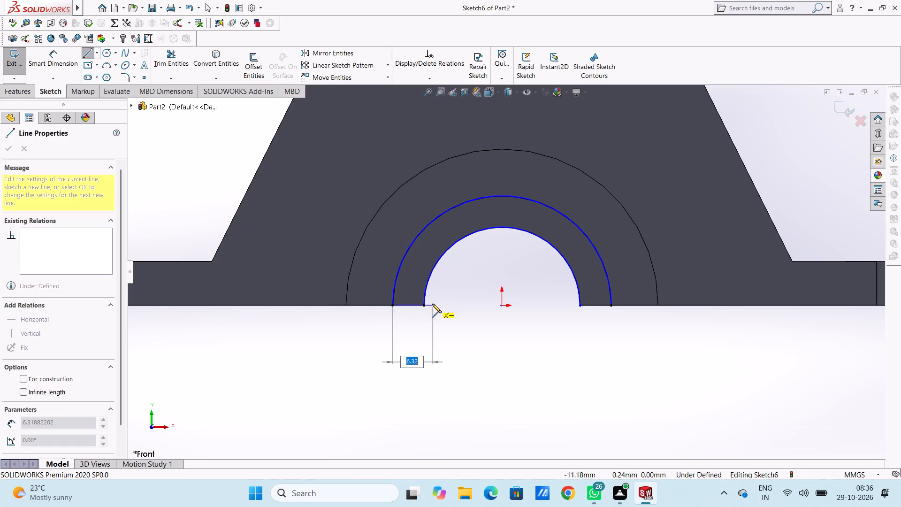
left_click(424, 306)
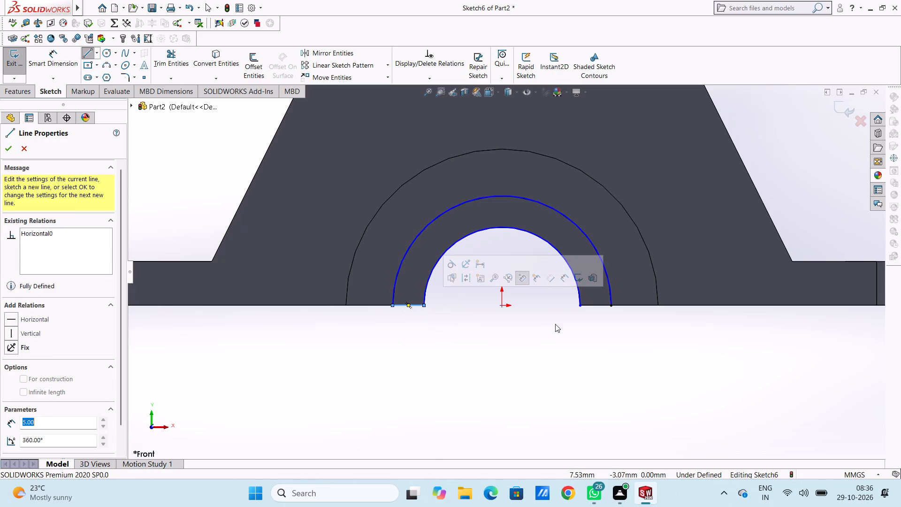
left_click(580, 307)
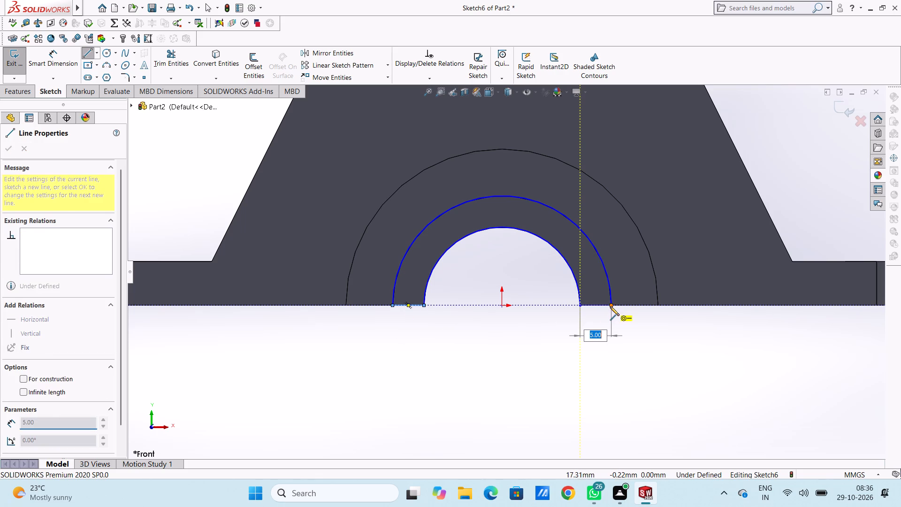
left_click(611, 307)
right_click(517, 336)
left_click(522, 342)
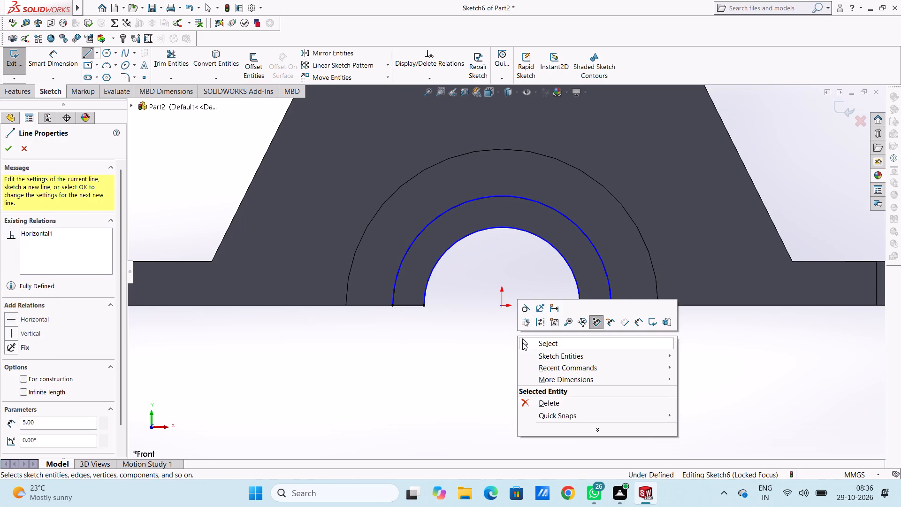
left_click(516, 343)
Dimension the outer arc with a 17.5 mm radius and the inner arc with a 12.5 mm radius.
scroll(516, 343, "up", 3)
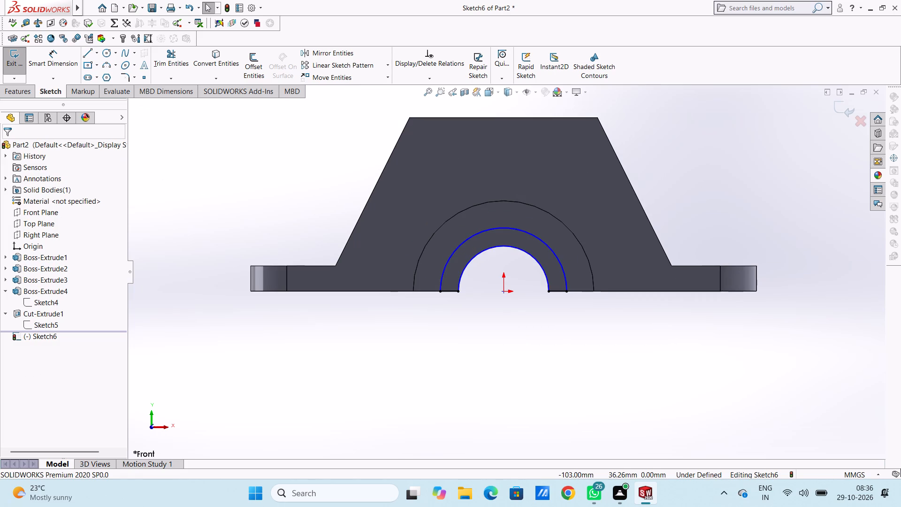
left_click(60, 65)
left_click(467, 241)
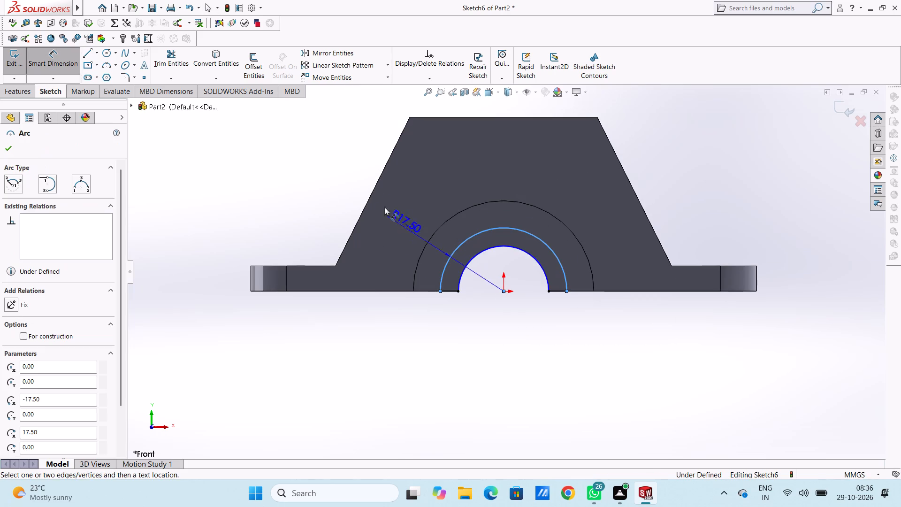
left_click(337, 154)
double_click(297, 142)
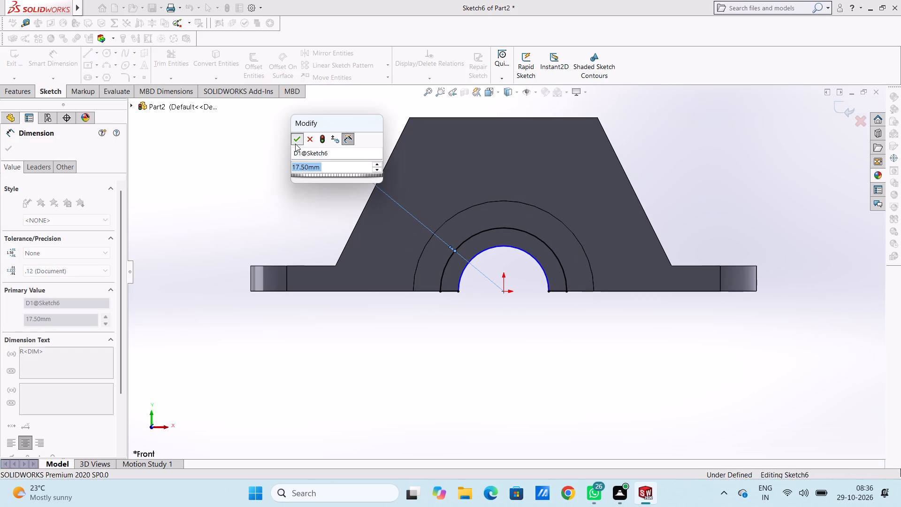
left_click(485, 250)
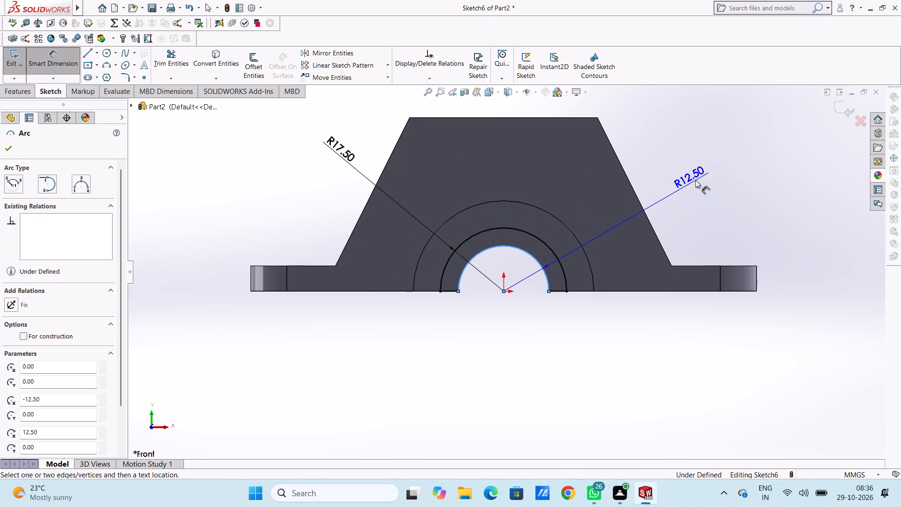
left_click(700, 176)
left_click(654, 161)
left_click(654, 161)
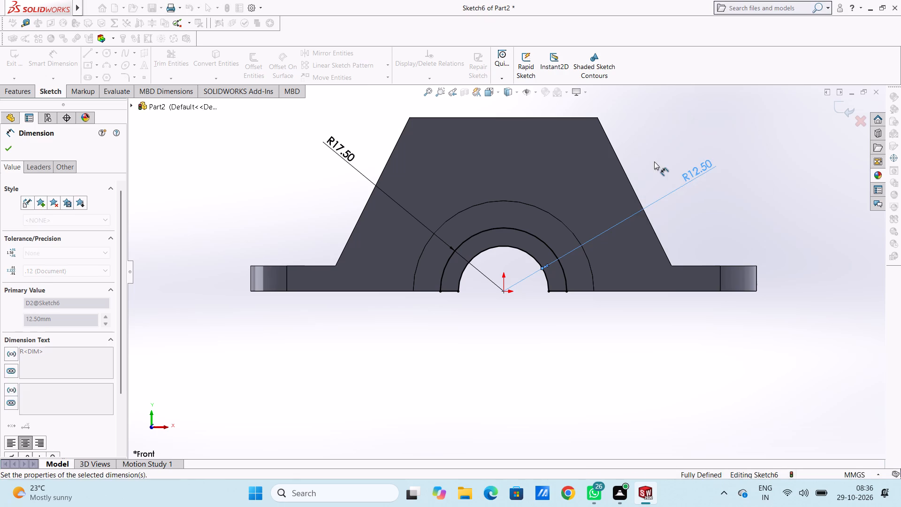
Extrude the half-ring profile as a blind boss 5 mm deep from the sketch plane, merged with the body.
middle_click_drag(698, 138, 665, 158)
scroll(660, 166, "up", 1)
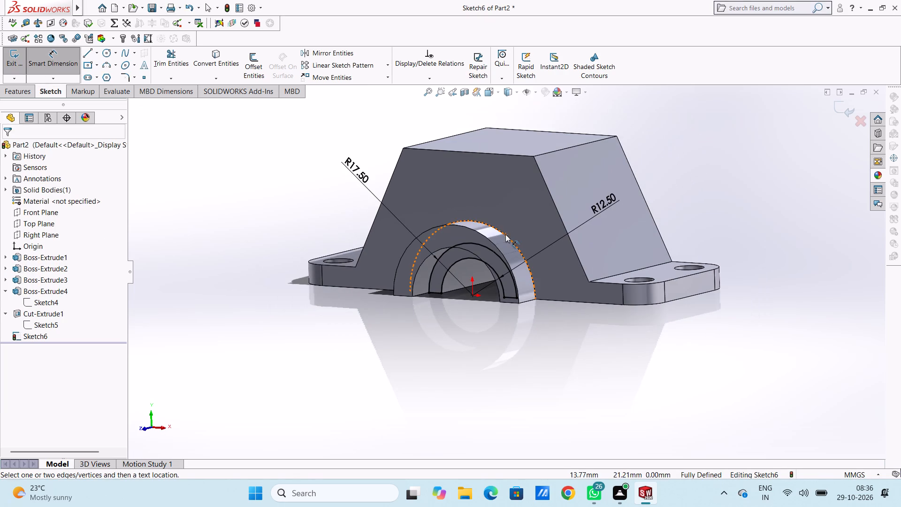
left_click(68, 72)
left_click(28, 93)
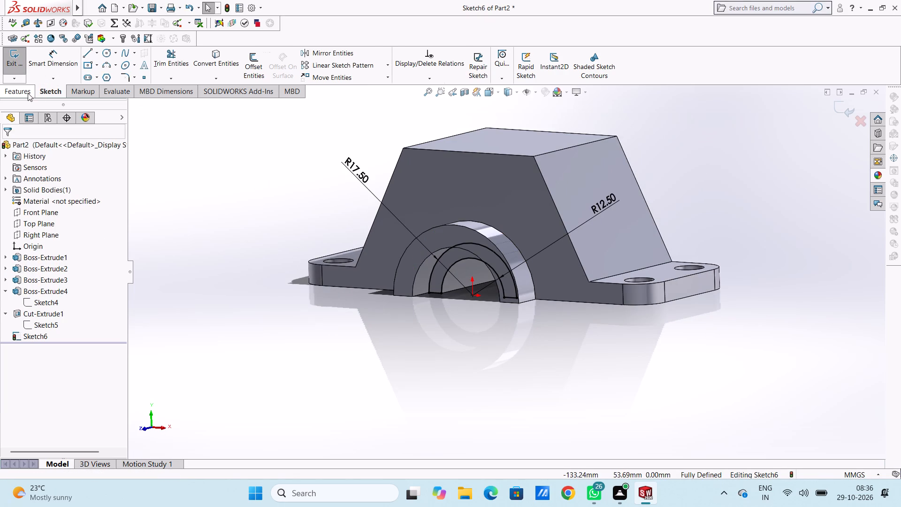
left_click(24, 73)
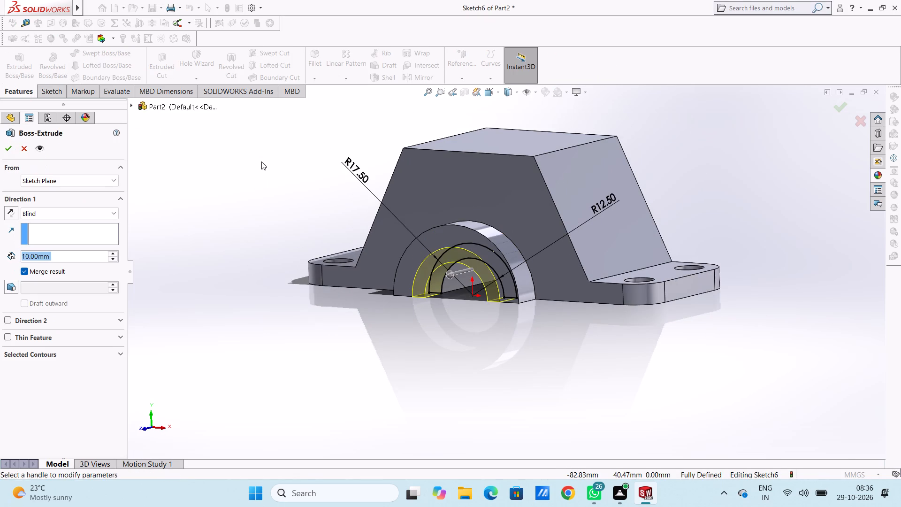
key("5")
key("Return")
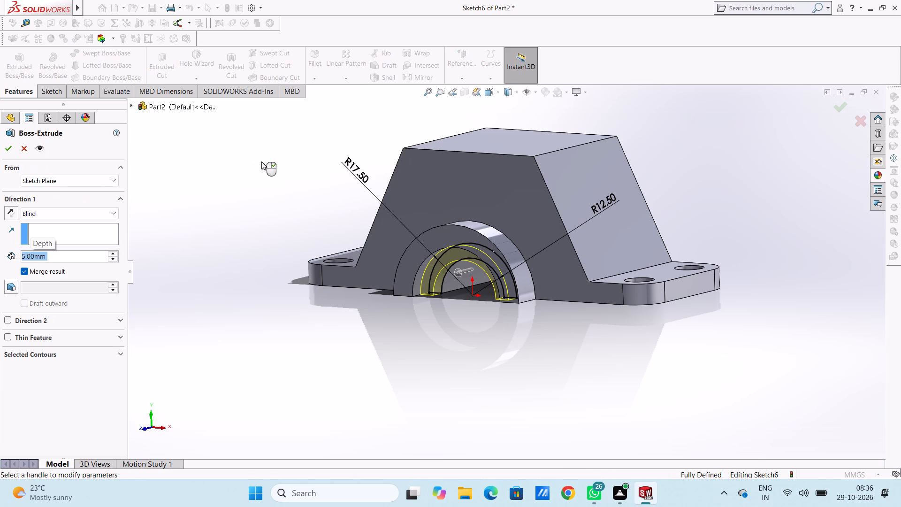
left_click(9, 149)
left_click(170, 190)
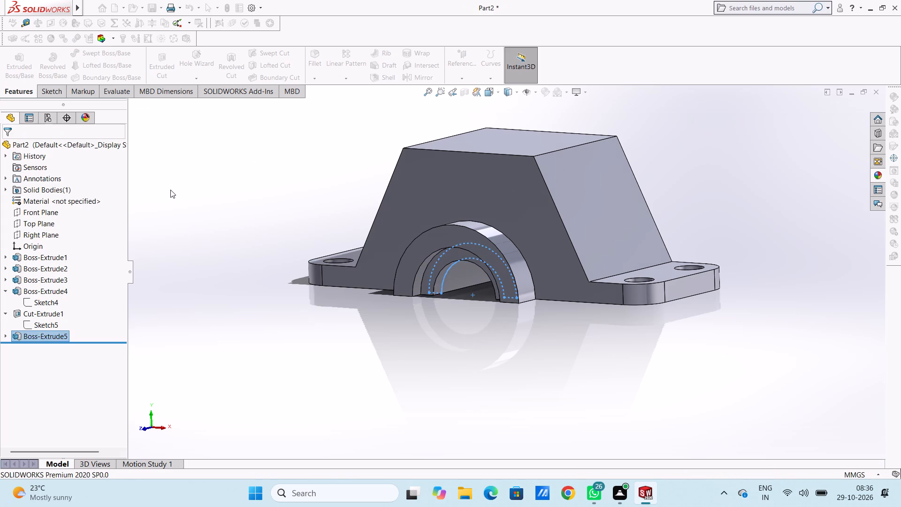
Examine the new inner half-ring, the bore and the underside of the part from several angles.
middle_click_drag(213, 271, 235, 215)
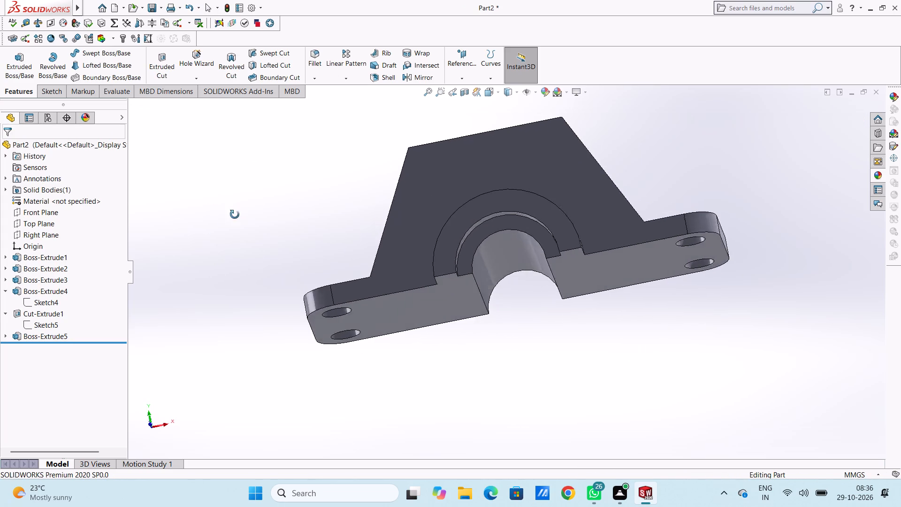
middle_click_drag(235, 215, 251, 302)
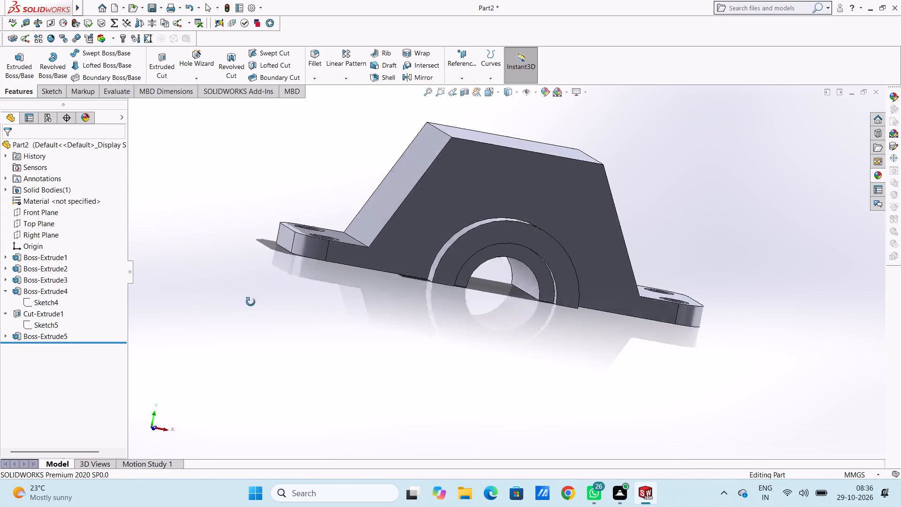
middle_click_drag(251, 302, 230, 287)
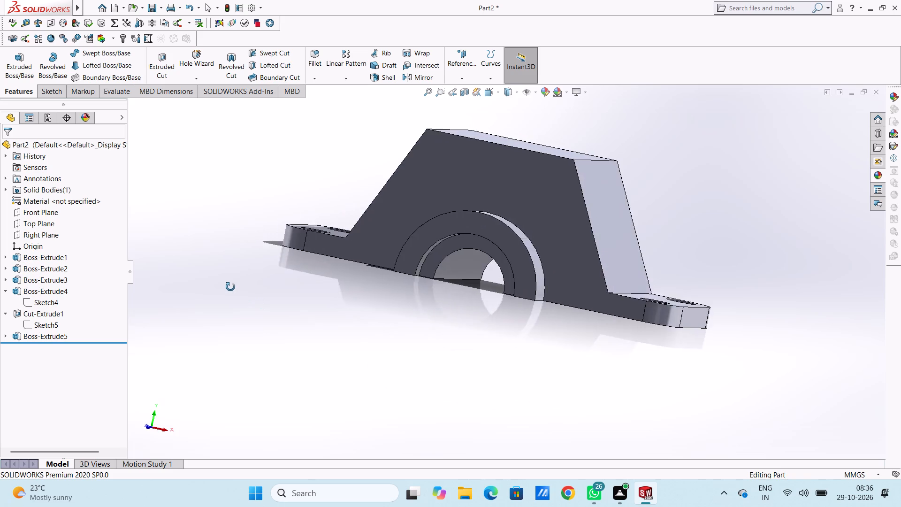
middle_click_drag(230, 287, 209, 333)
scroll(568, 219, "down", 1)
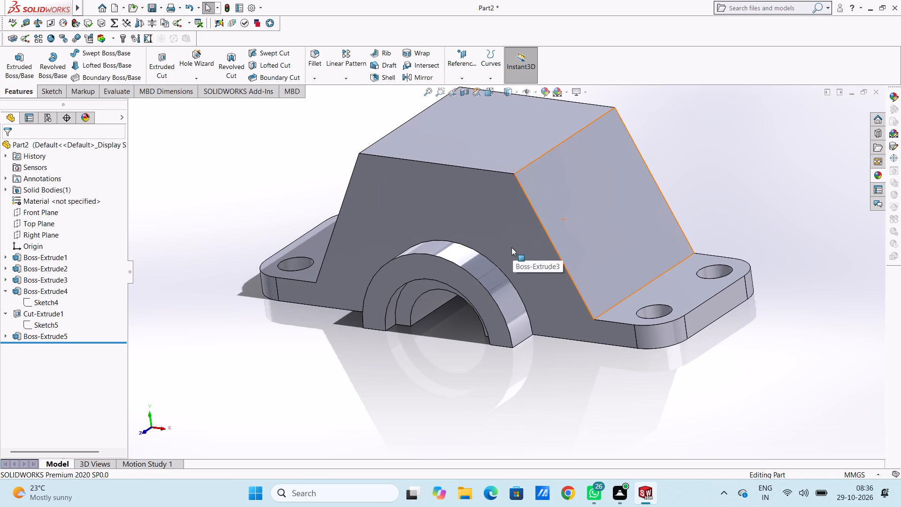
scroll(512, 247, "up", 4)
scroll(492, 268, "down", 1)
scroll(488, 286, "up", 2)
middle_click_drag(475, 321, 481, 236)
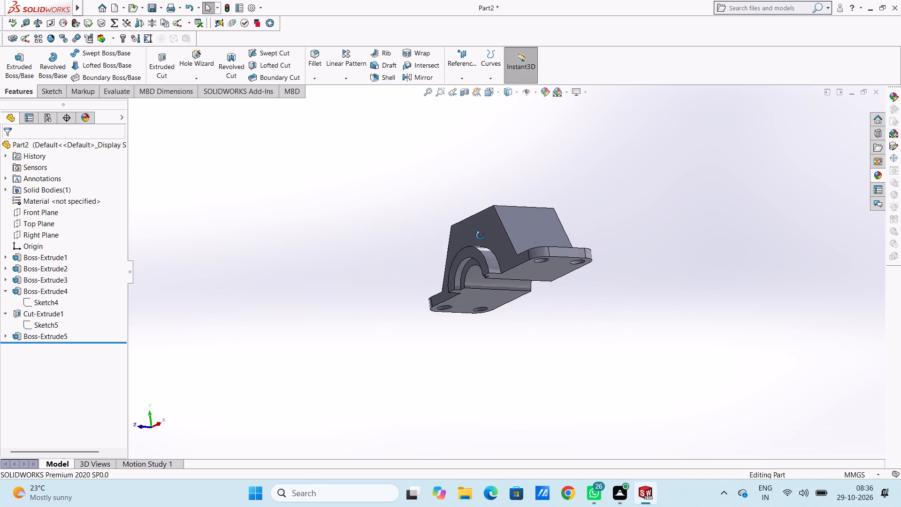
middle_click_drag(481, 236, 462, 264)
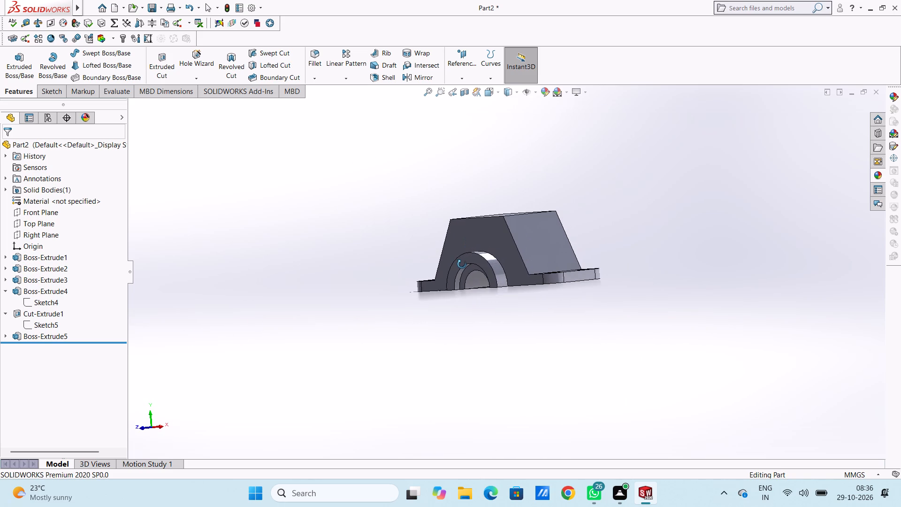
middle_click_drag(462, 264, 487, 279)
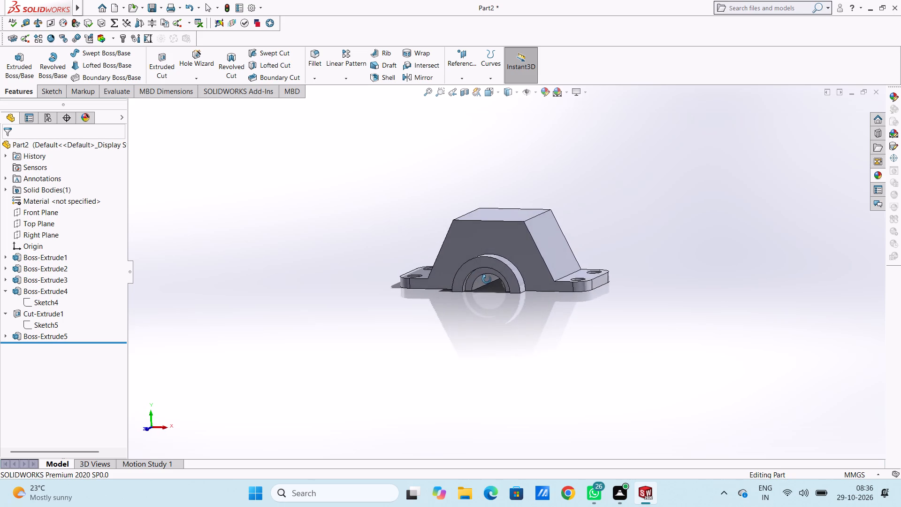
middle_click_drag(487, 279, 504, 289)
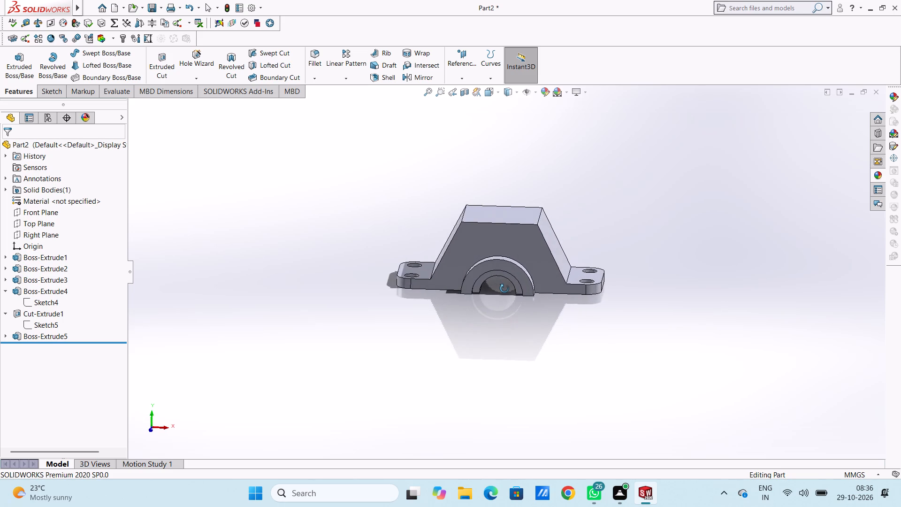
middle_click_drag(504, 289, 478, 295)
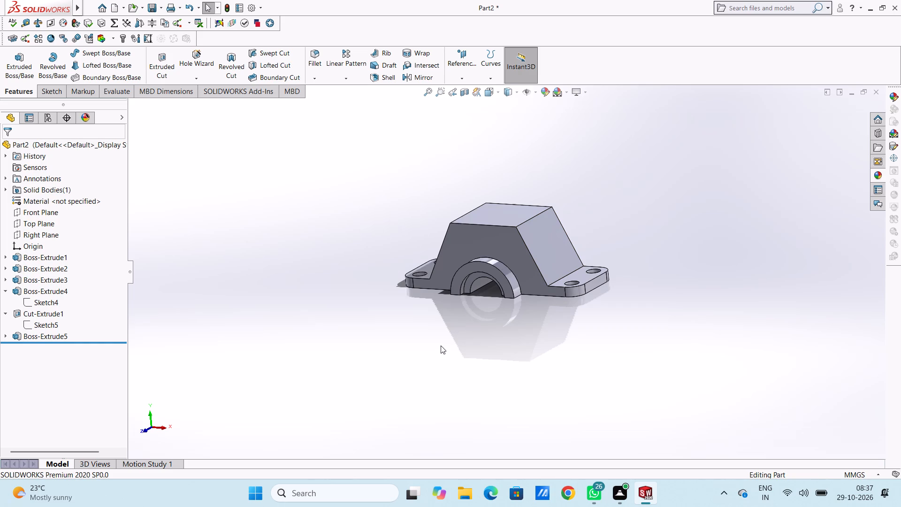
middle_click_drag(426, 356, 471, 293)
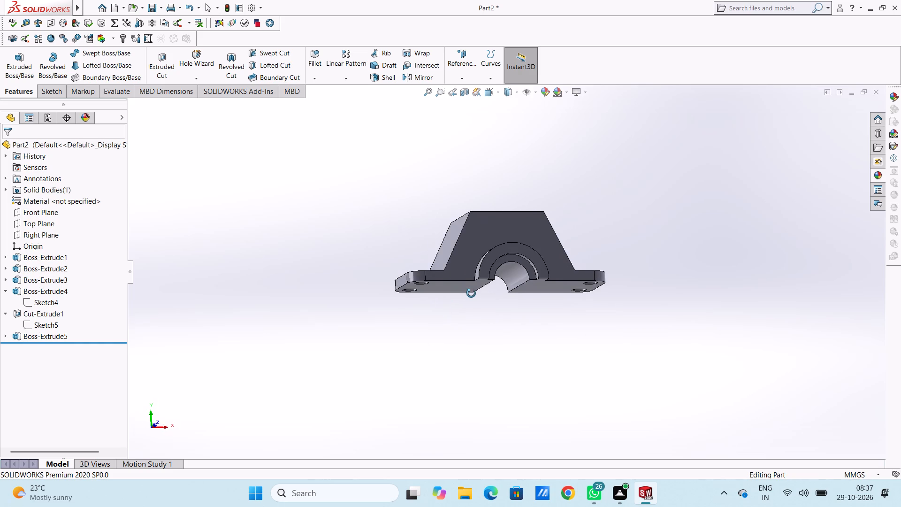
middle_click_drag(471, 293, 450, 291)
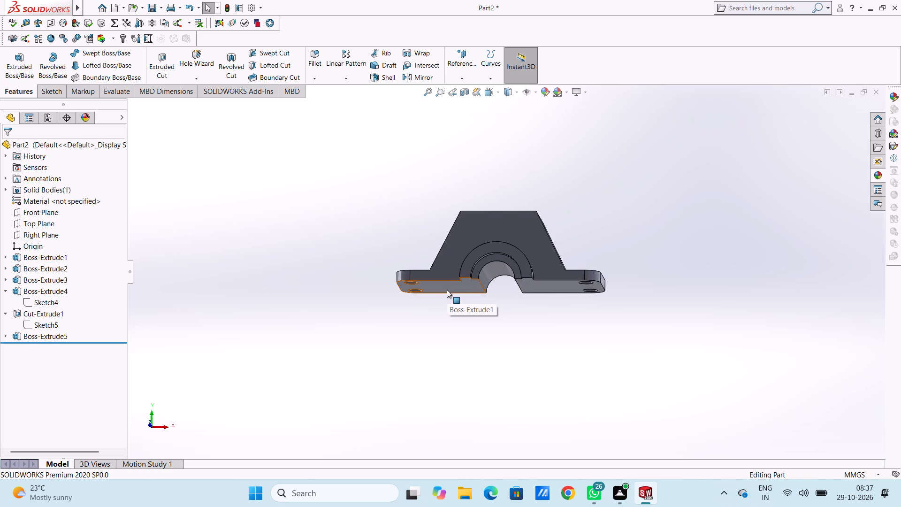
middle_click_drag(531, 327, 538, 358)
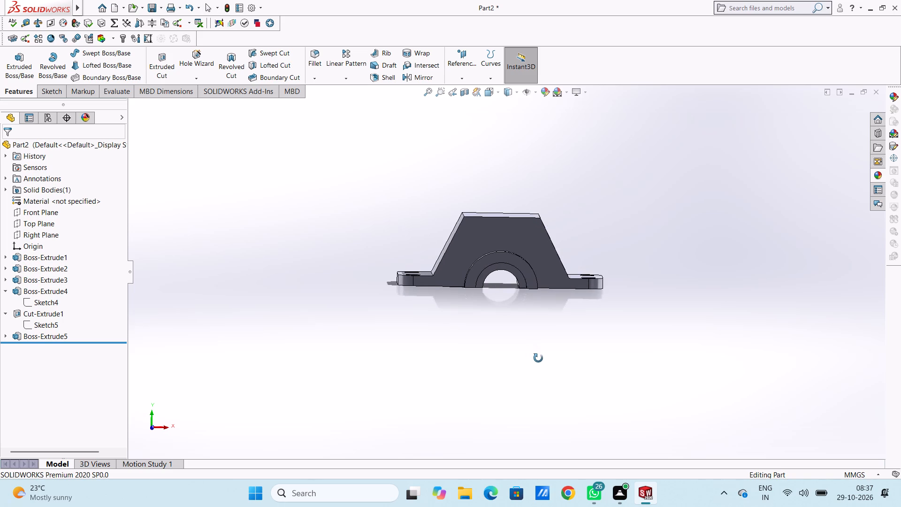
middle_click_drag(538, 358, 533, 360)
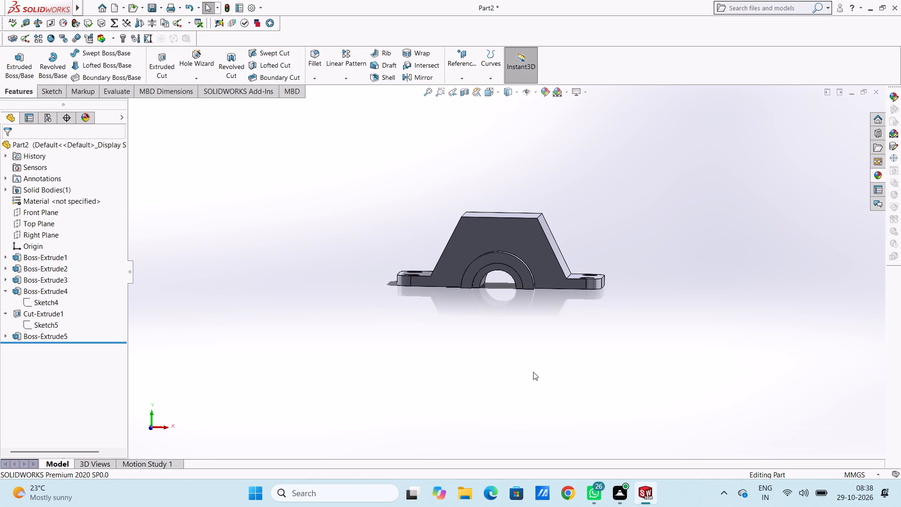
middle_click_drag(499, 364, 502, 360)
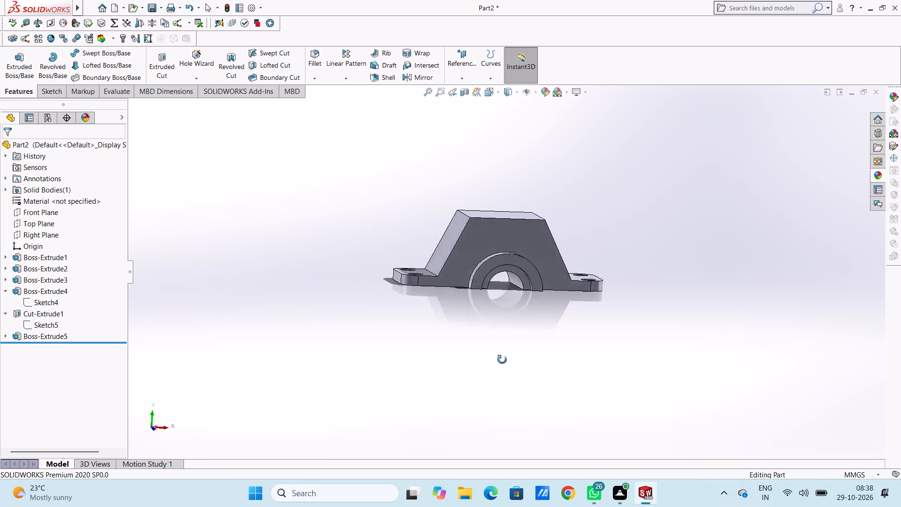
middle_click_drag(502, 360, 491, 407)
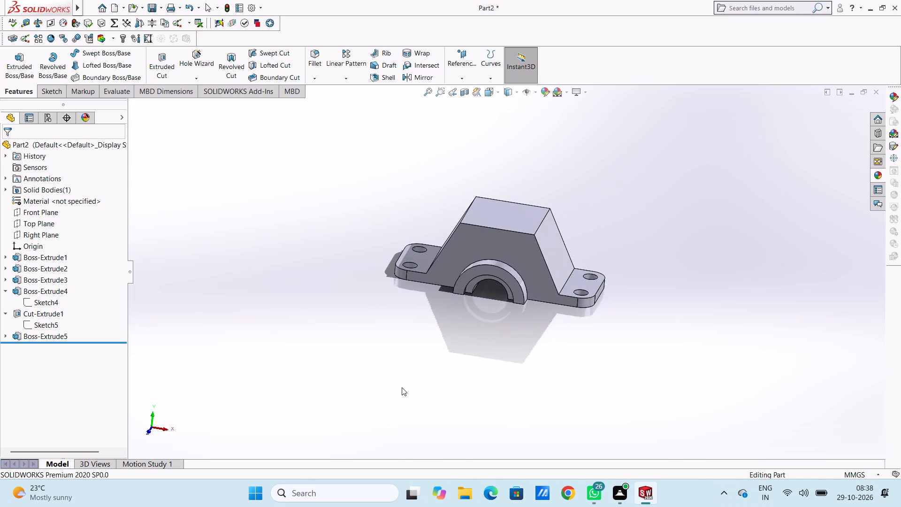
Create a reference plane offset 20 mm from the Front Plane, towards the half-ring boss side.
key("ctrl+5")
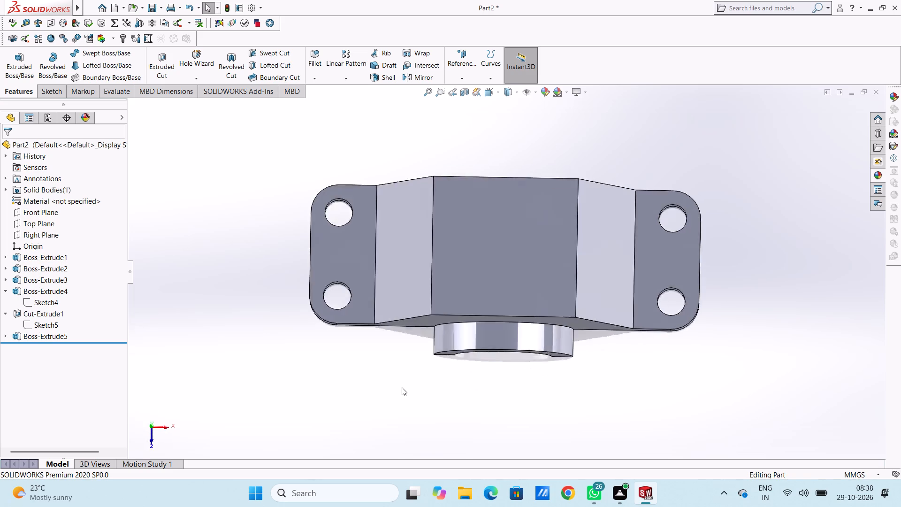
scroll(504, 332, "up", 3)
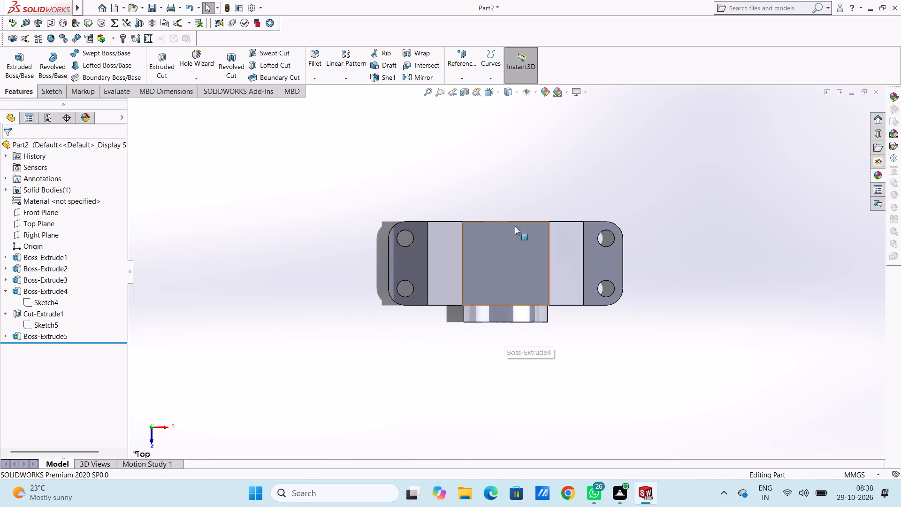
left_click(460, 61)
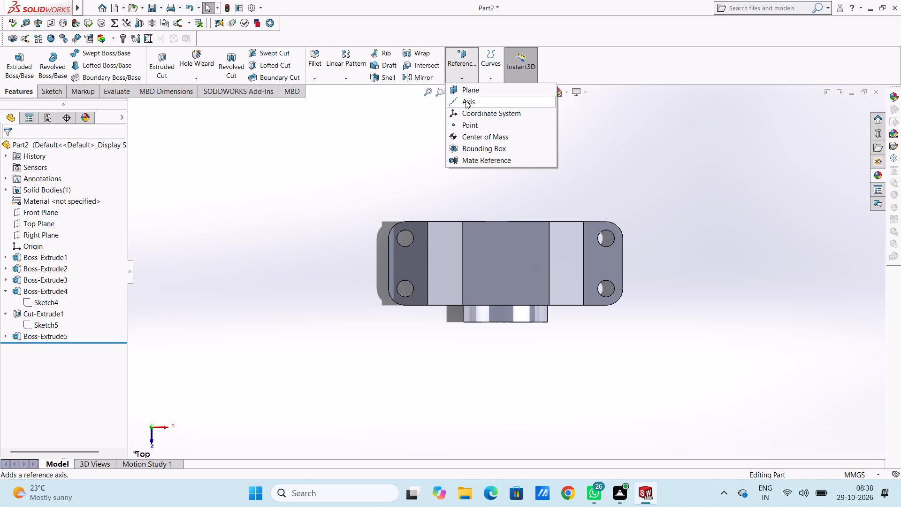
left_click(467, 90)
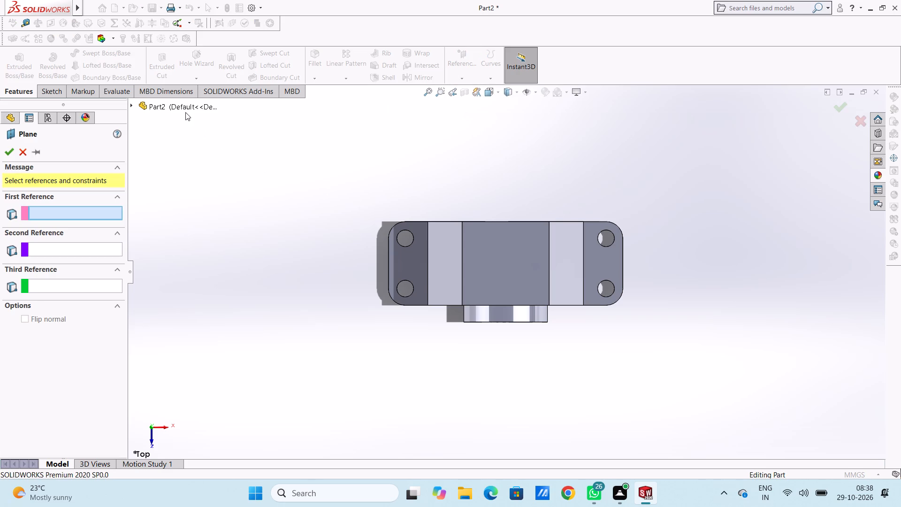
left_click(185, 112)
left_click(160, 106)
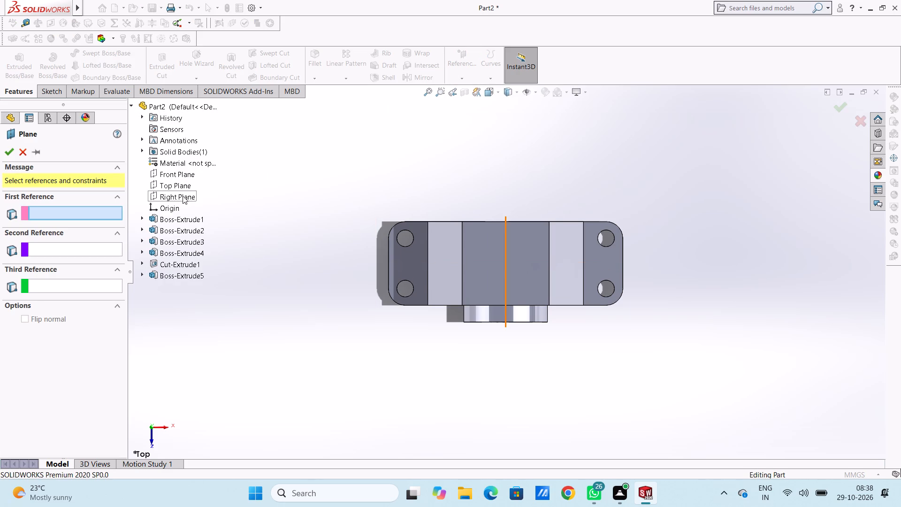
left_click(185, 175)
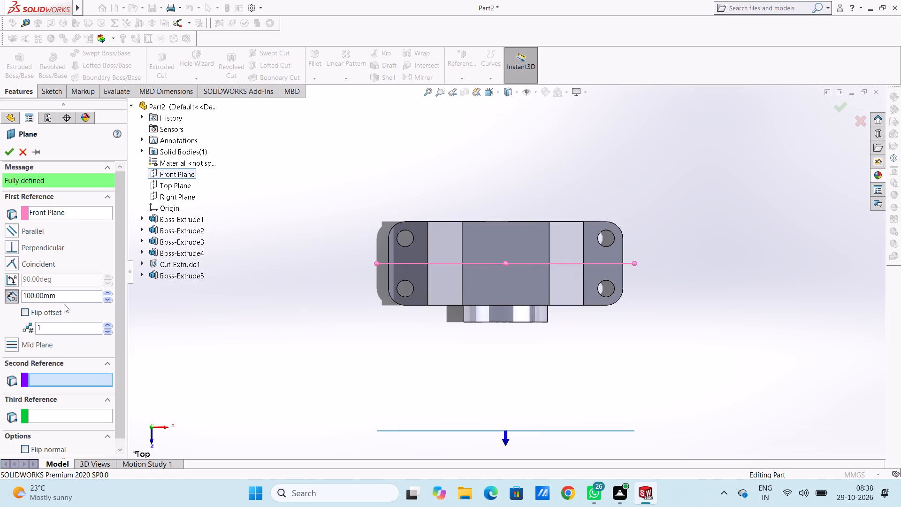
double_click(70, 299)
type("25")
key("Return")
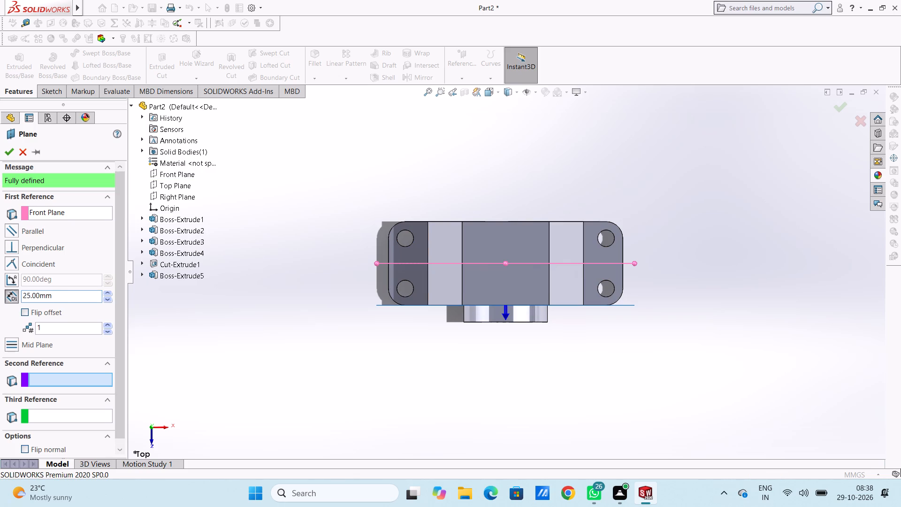
left_click(67, 302)
double_click(68, 299)
type("20")
key("Return")
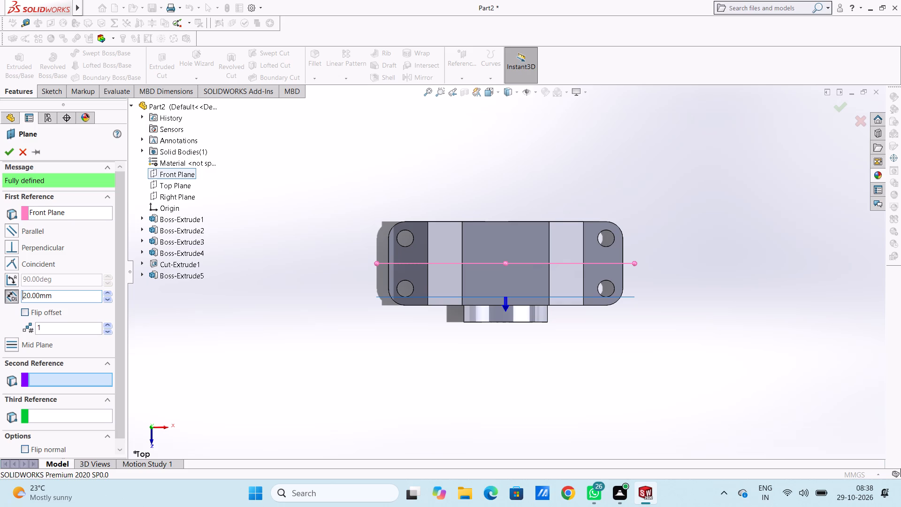
left_click(7, 154)
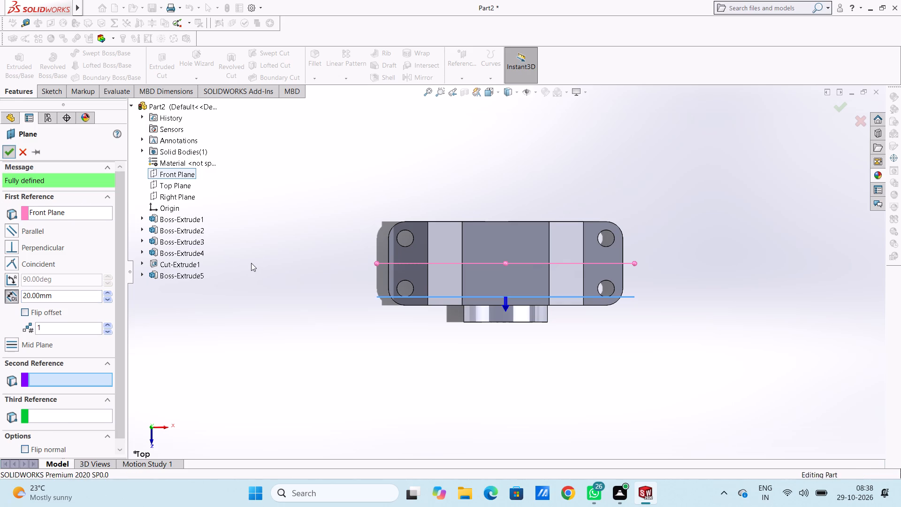
left_click(255, 265)
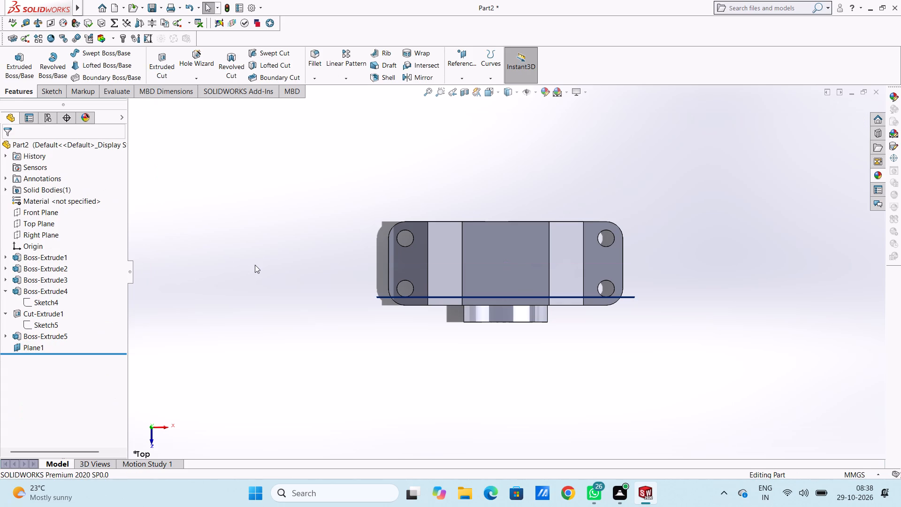
Start a sketch on the new reference plane and offset the trapezoidal block's top edge 8 mm inward.
key("ctrl+1")
scroll(487, 215, "up", 4)
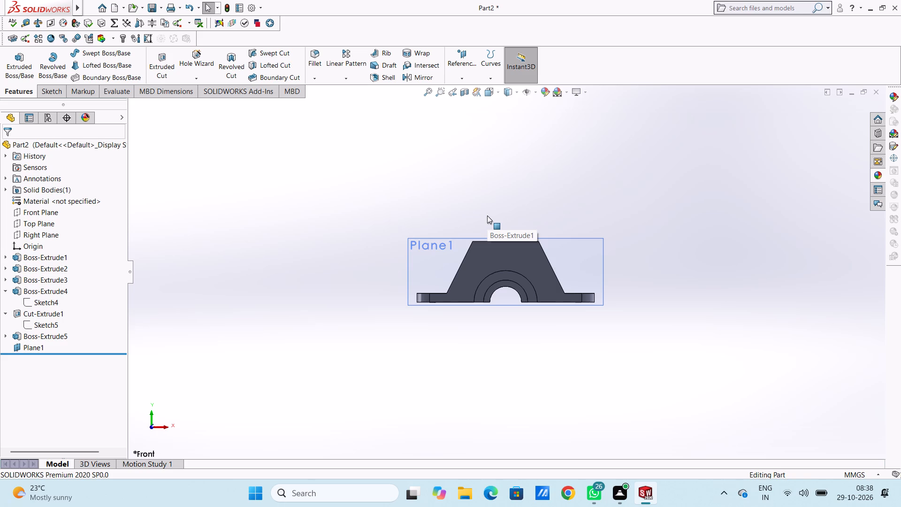
scroll(517, 326, "down", 1)
scroll(515, 246, "down", 3)
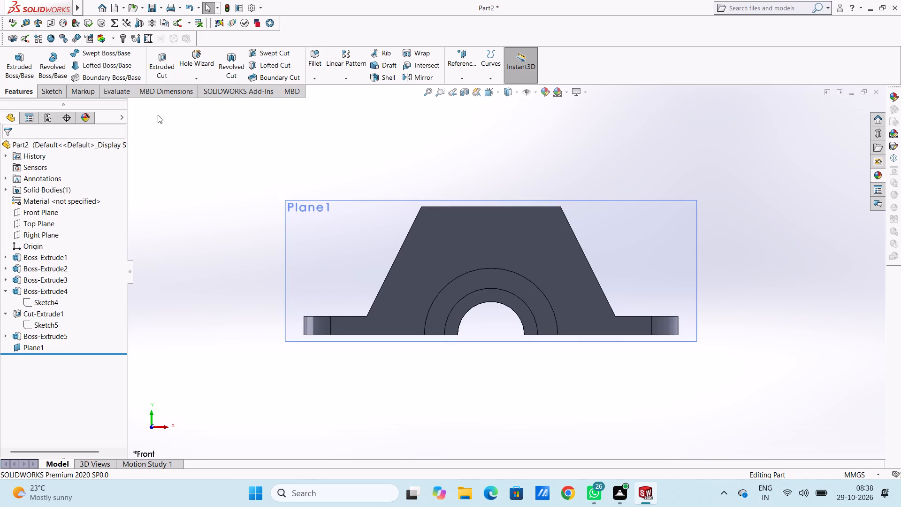
left_click(328, 231)
left_click(368, 208)
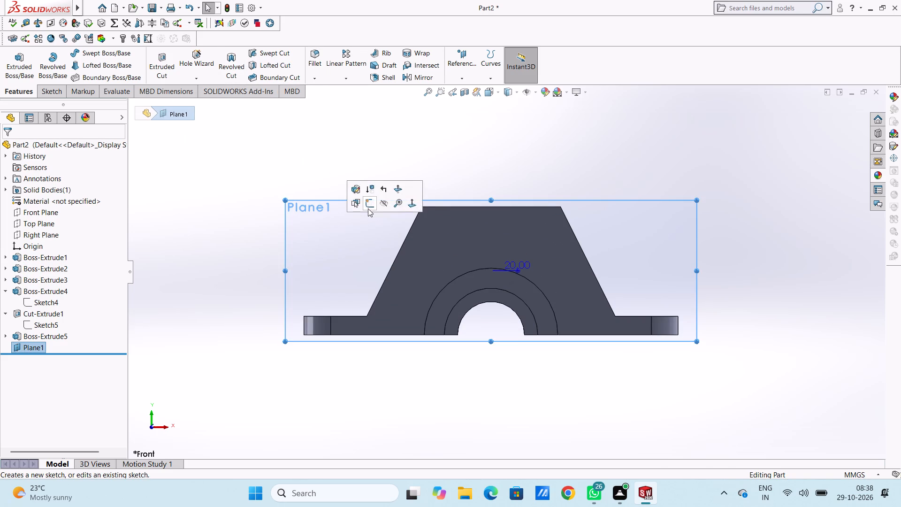
left_click(314, 154)
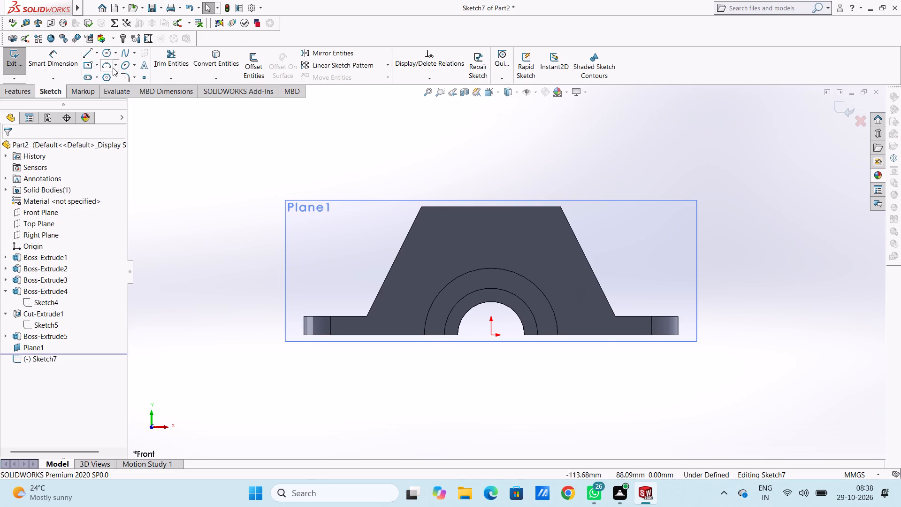
left_click(255, 60)
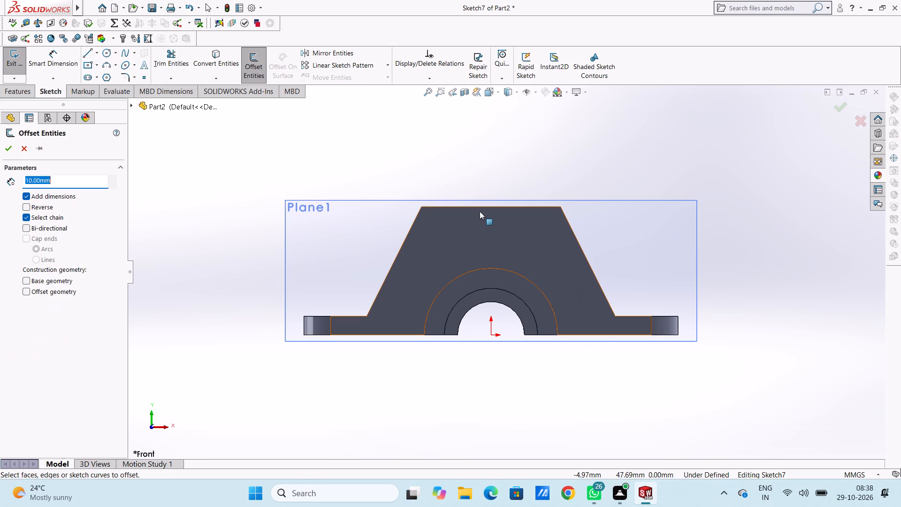
left_click(481, 208)
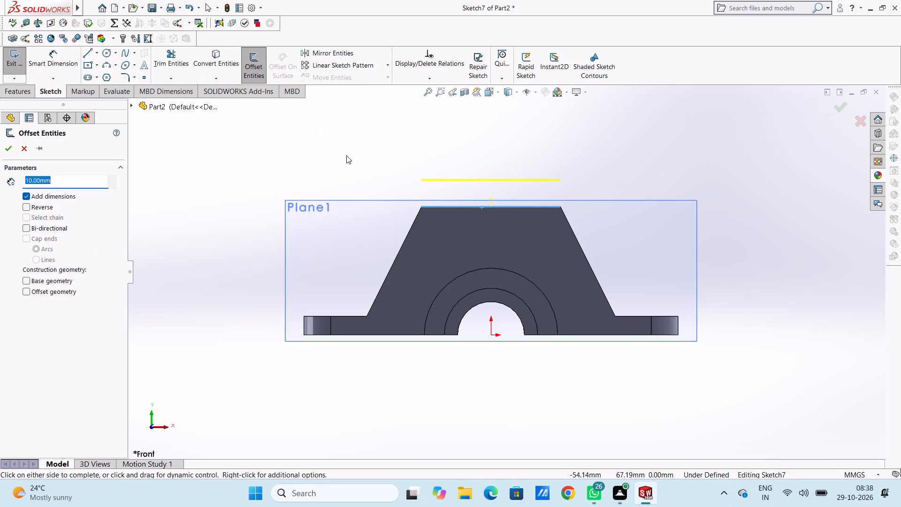
key("8")
key("Return")
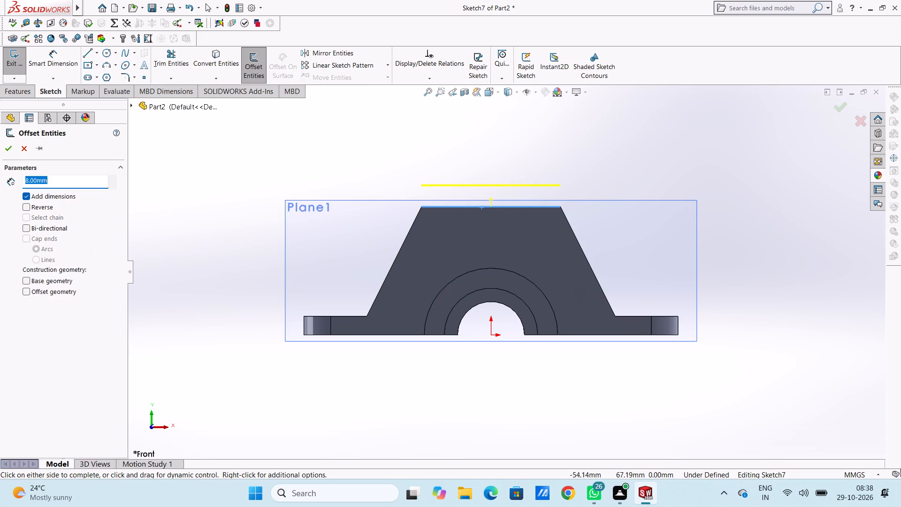
left_click(26, 205)
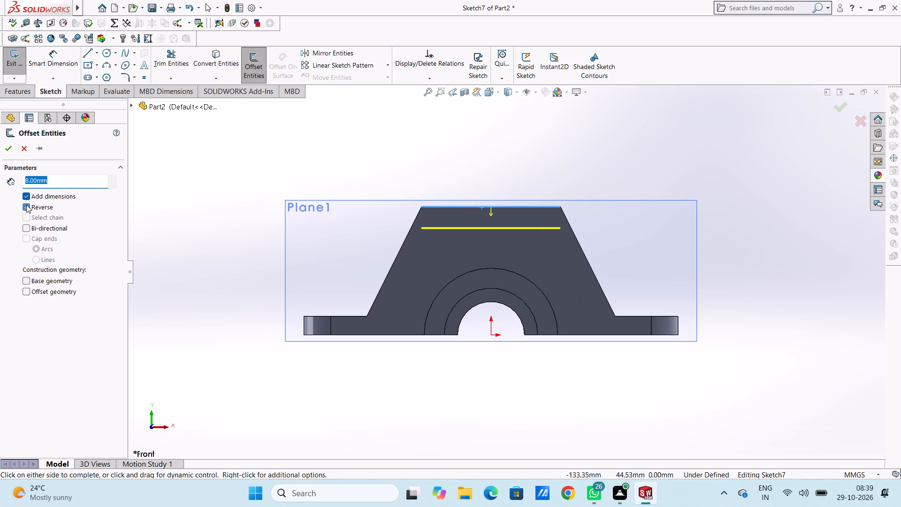
left_click(6, 151)
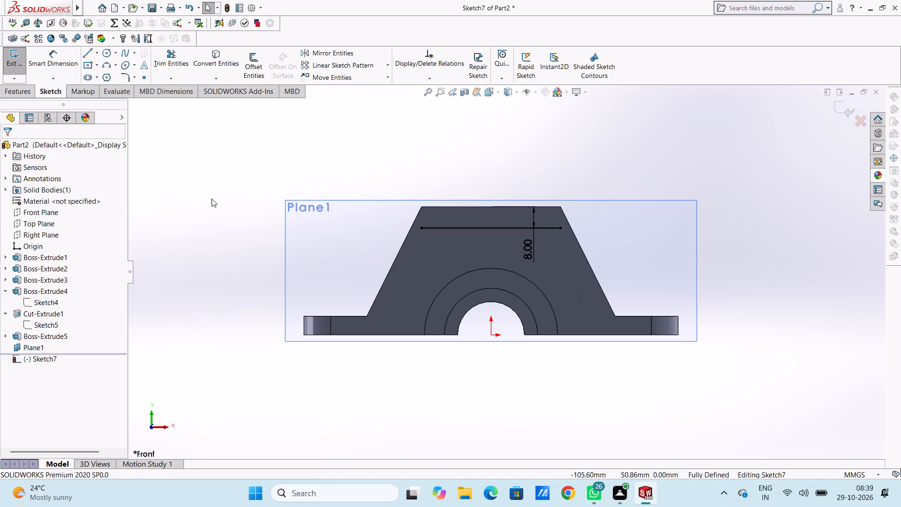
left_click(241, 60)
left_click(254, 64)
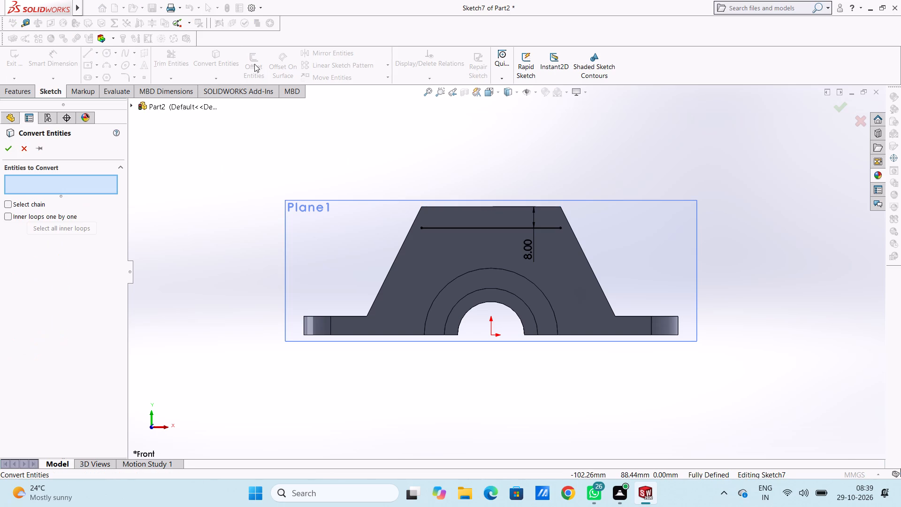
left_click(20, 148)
Offset the block's right slanted edge 8 mm inward with the direction reversed.
left_click(250, 67)
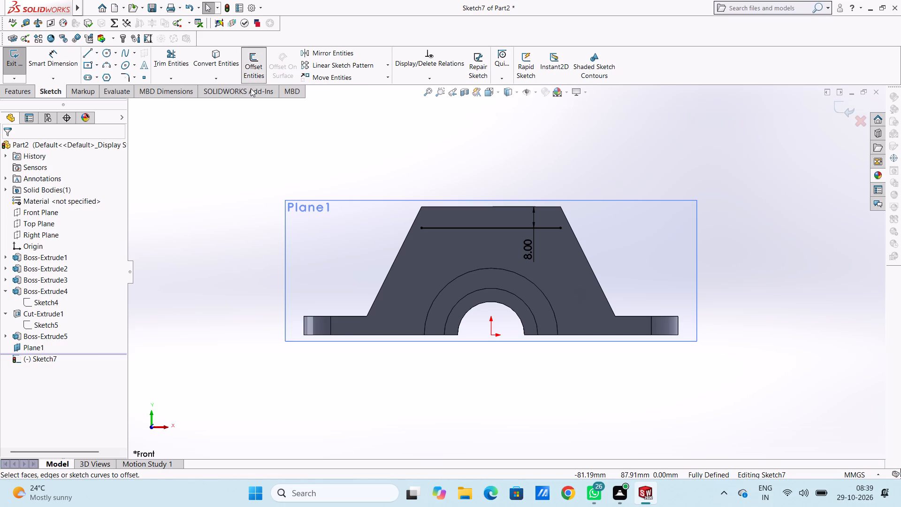
left_click(578, 245)
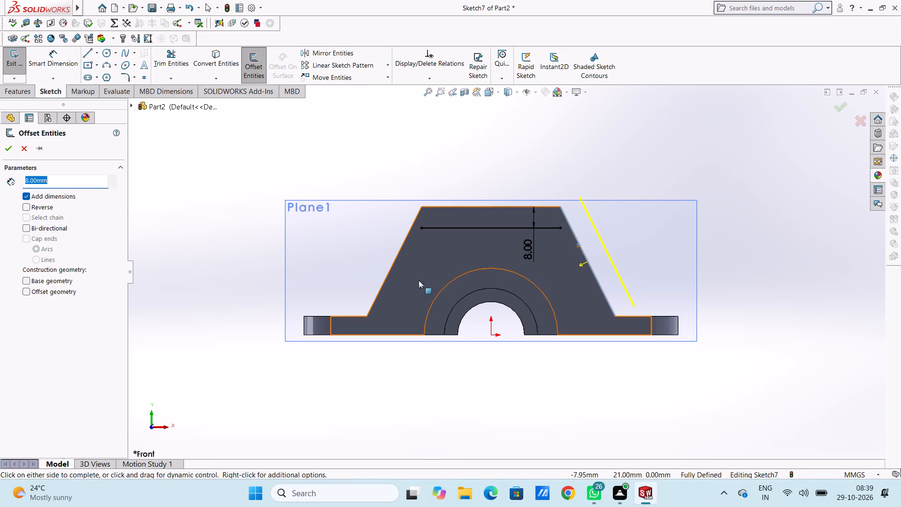
left_click(28, 206)
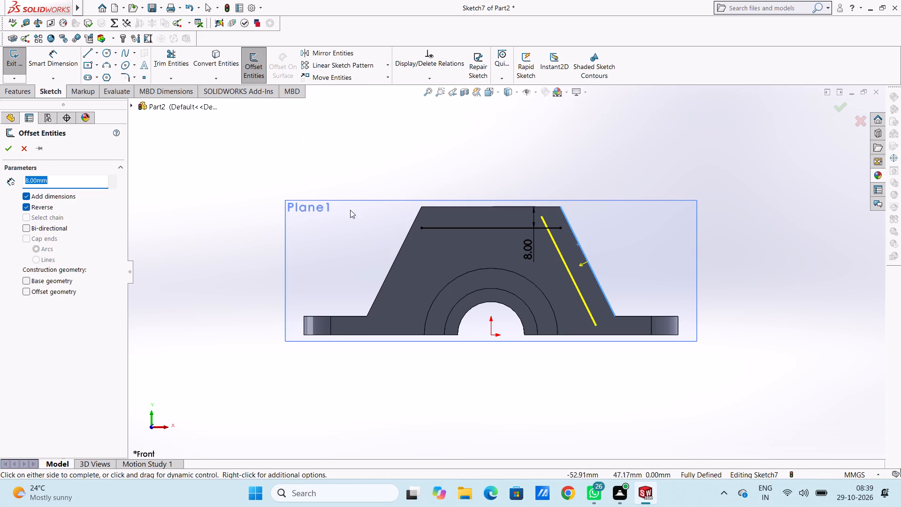
left_click(400, 248)
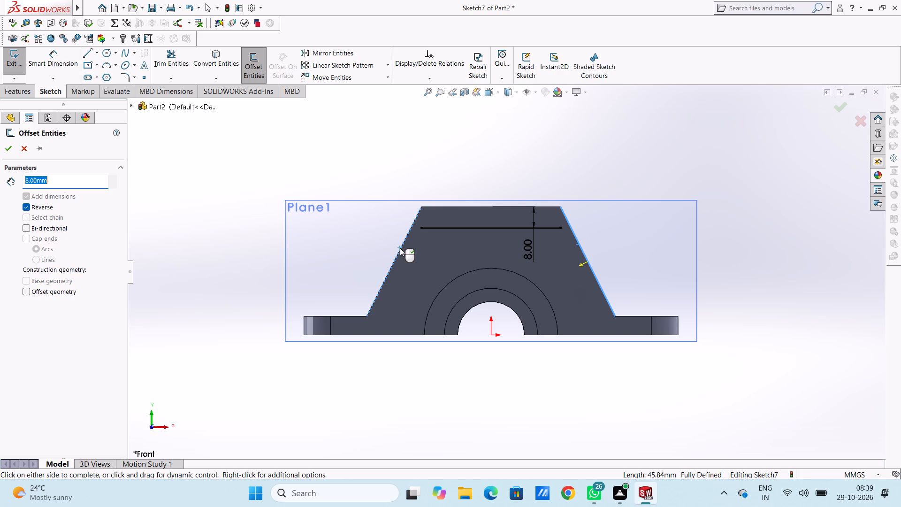
left_click(400, 248)
left_click(8, 145)
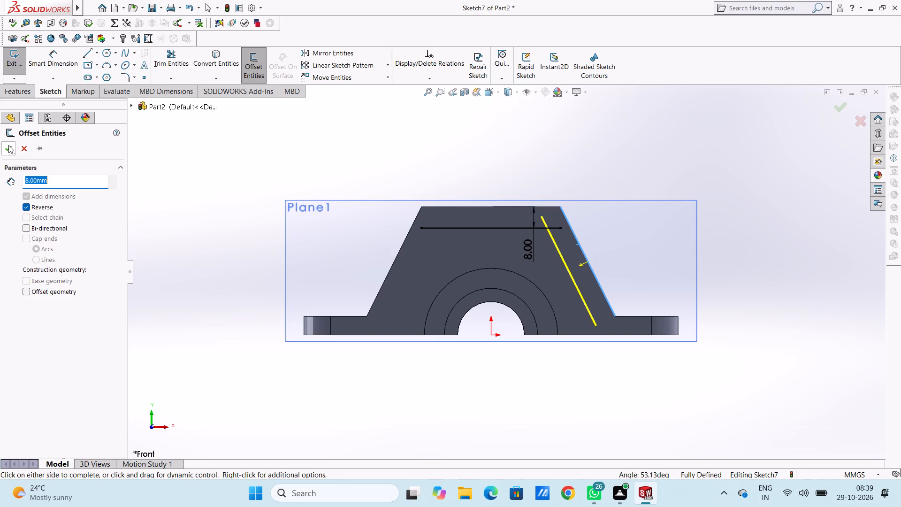
left_click(230, 192)
Offset the block's left slanted edge 8 mm inward with the direction reversed.
left_click(251, 67)
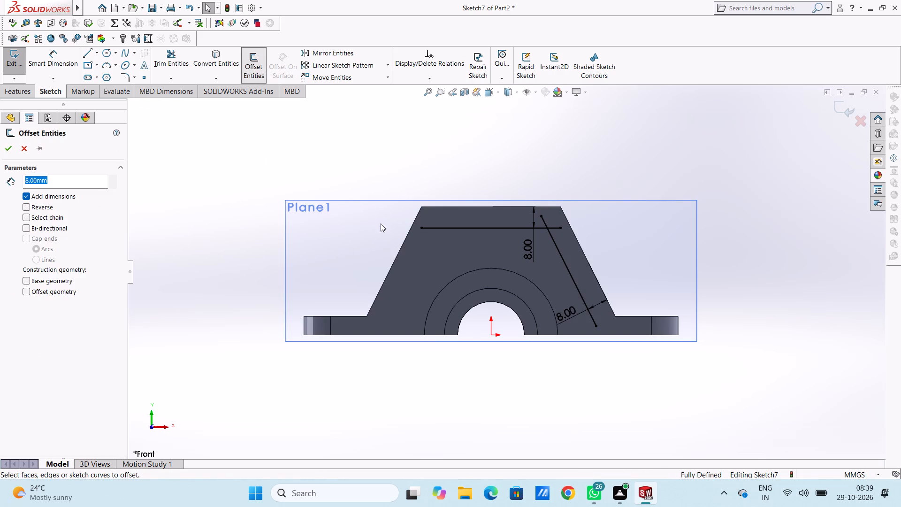
left_click(402, 245)
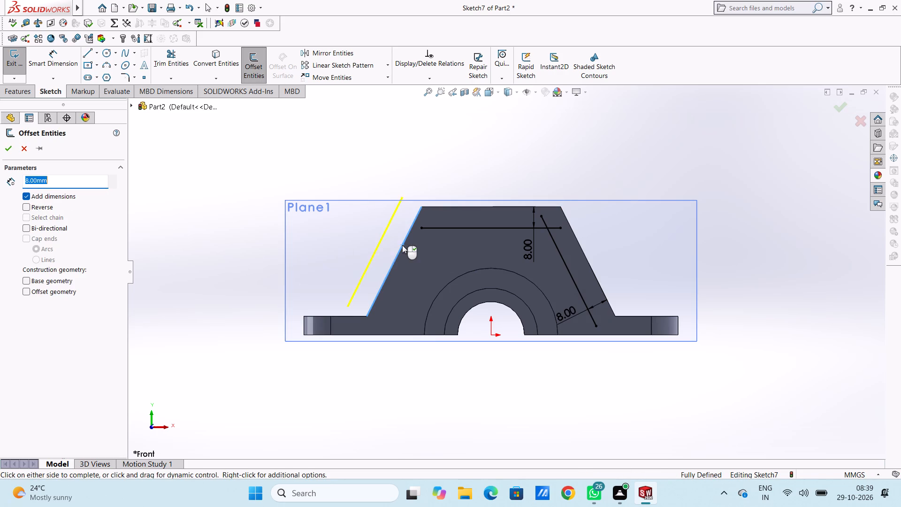
left_click(28, 208)
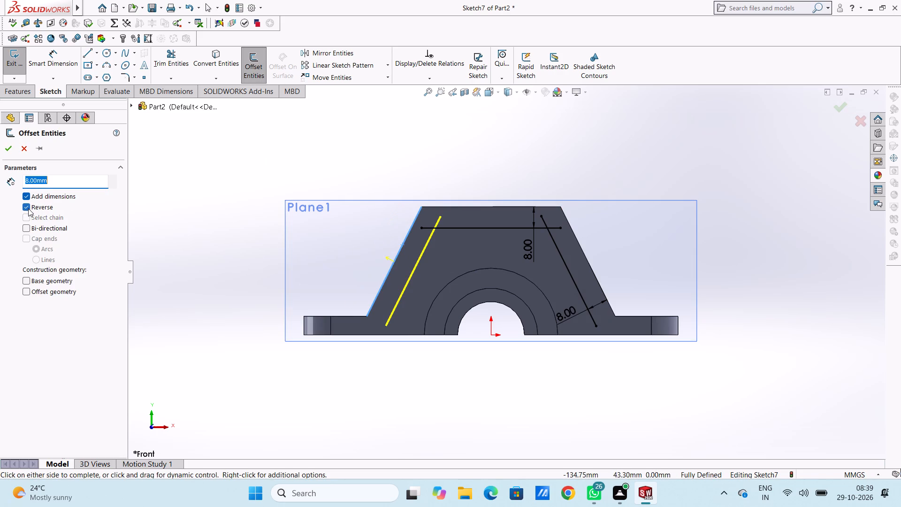
left_click(10, 146)
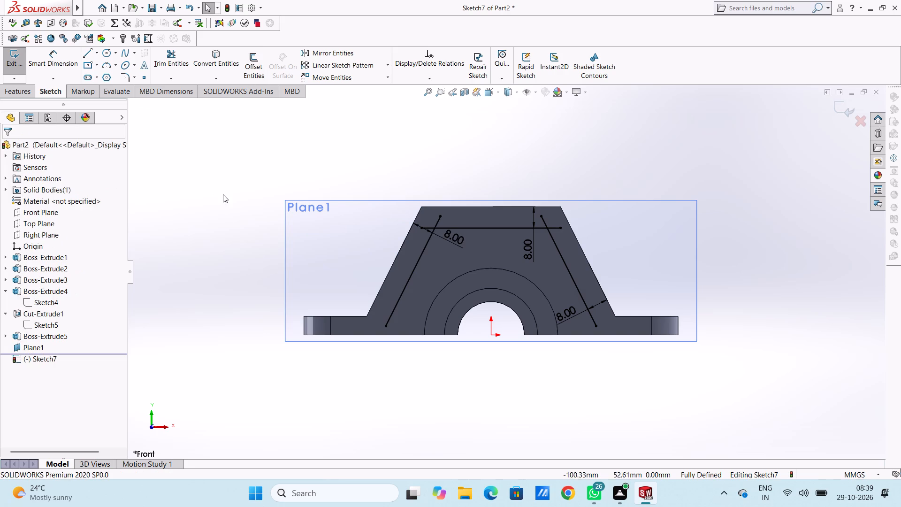
left_click(223, 194)
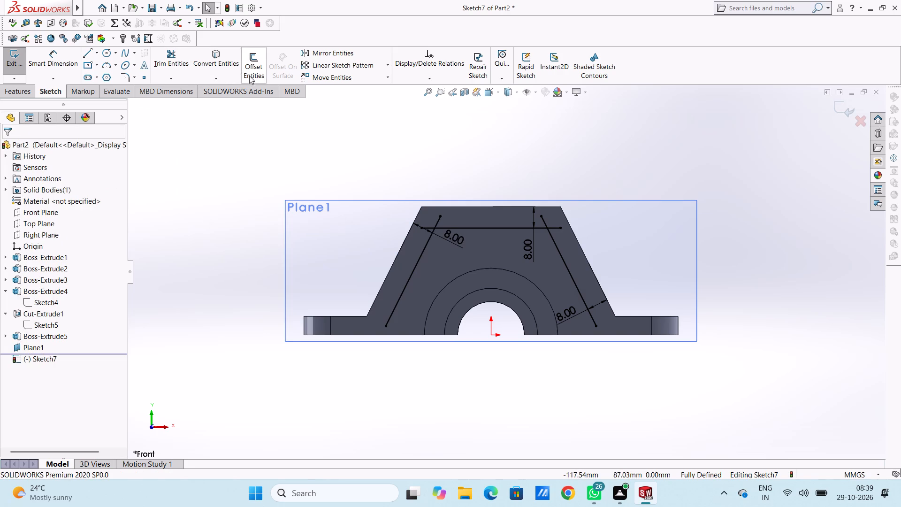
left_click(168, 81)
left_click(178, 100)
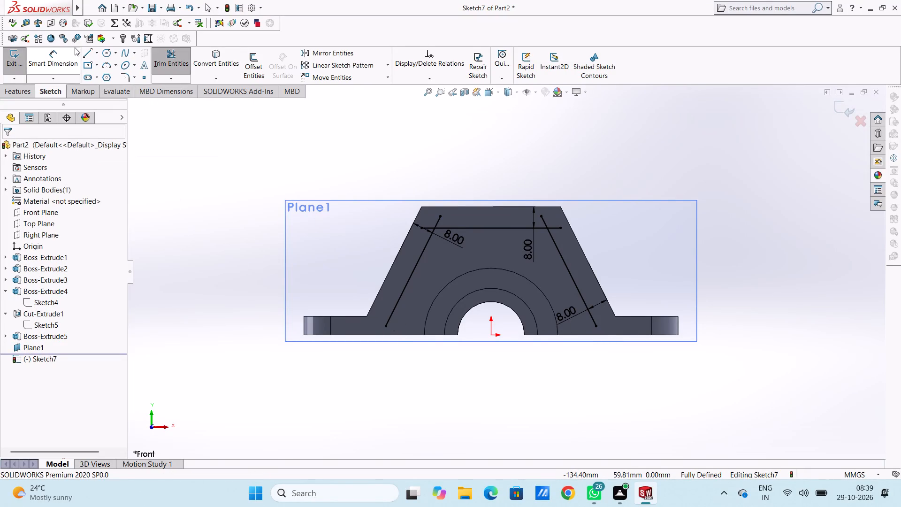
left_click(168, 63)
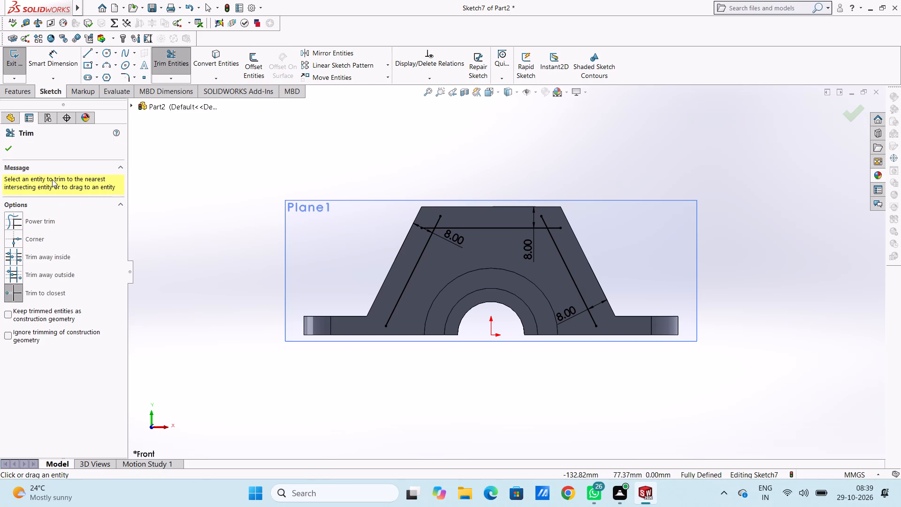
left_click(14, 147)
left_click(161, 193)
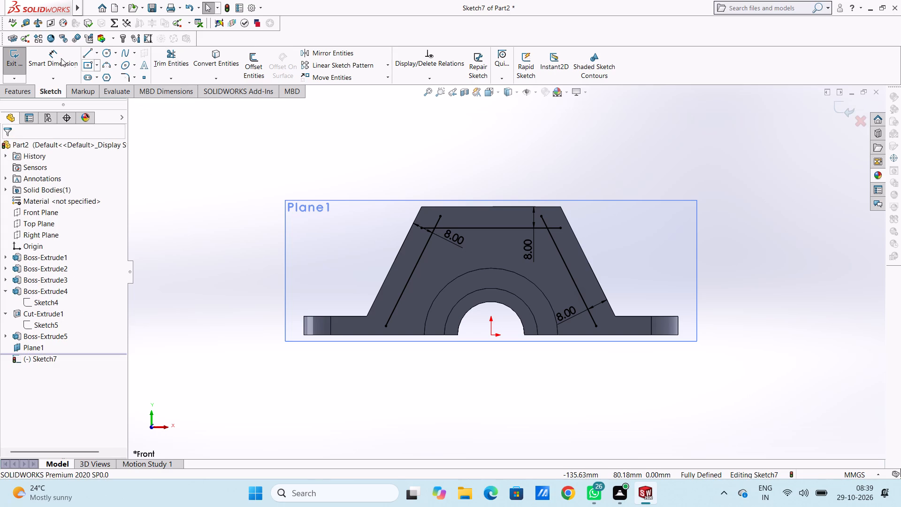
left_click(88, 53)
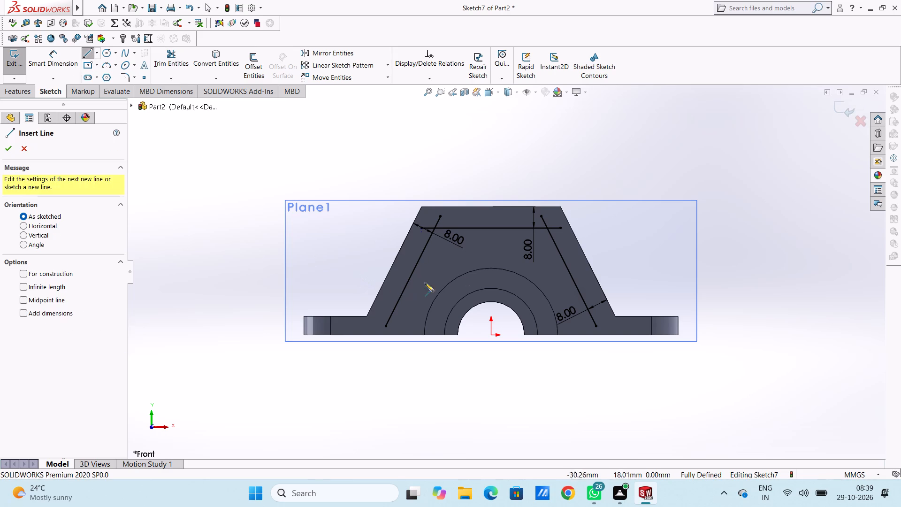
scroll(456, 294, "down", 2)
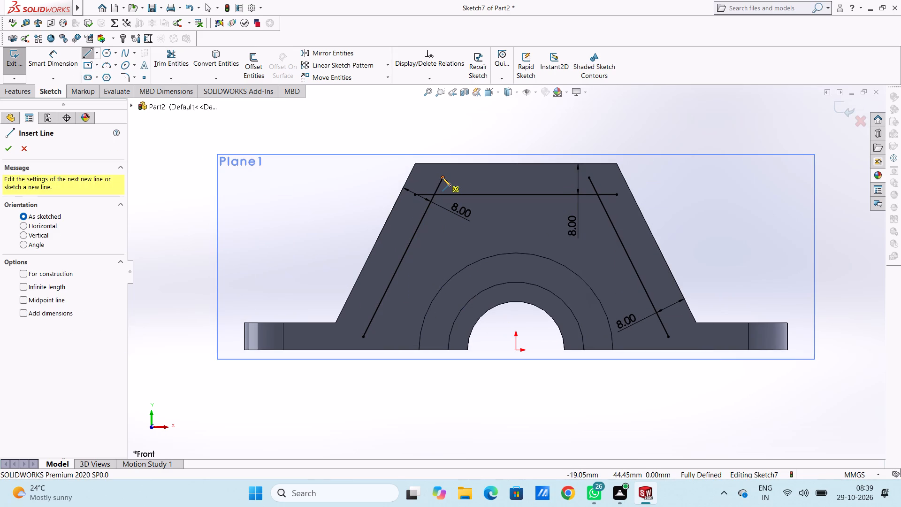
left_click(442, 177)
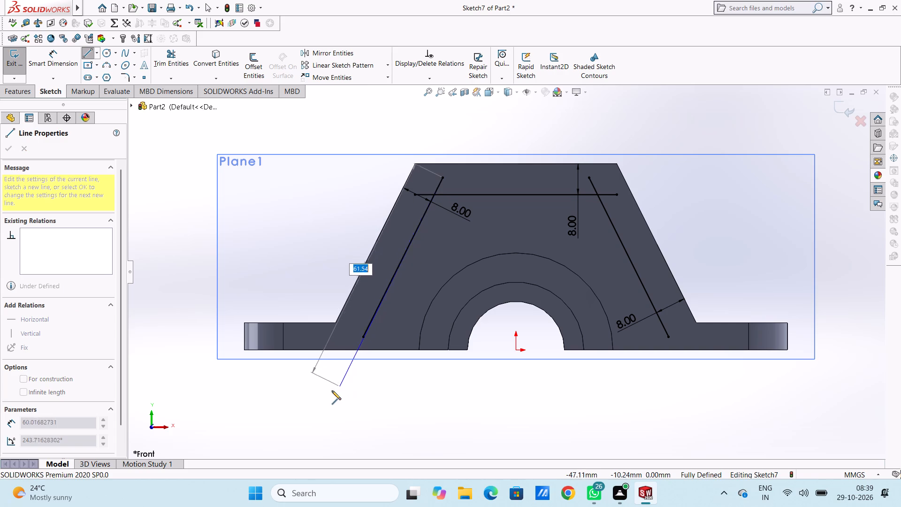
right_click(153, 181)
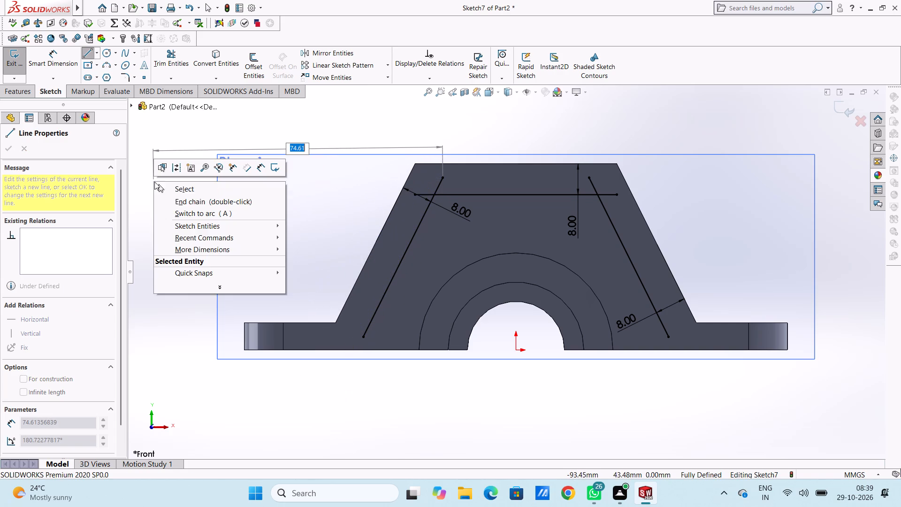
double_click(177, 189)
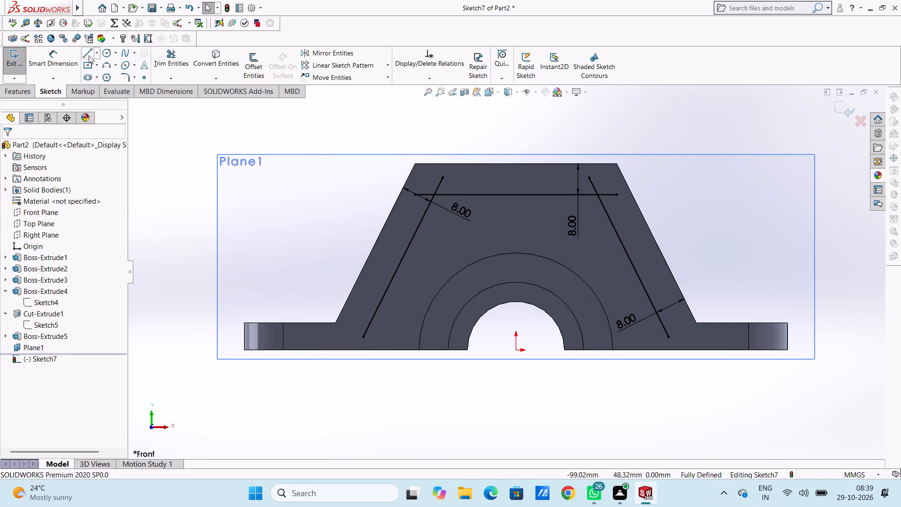
Draw a horizontal line along the base plate's bottom edge, between the inner ends of its two rounded corners.
left_click(89, 55)
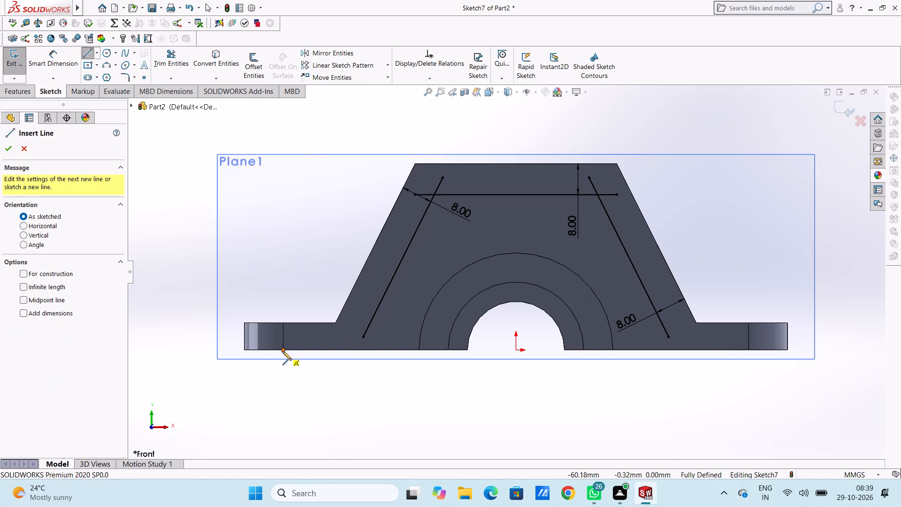
left_click(283, 351)
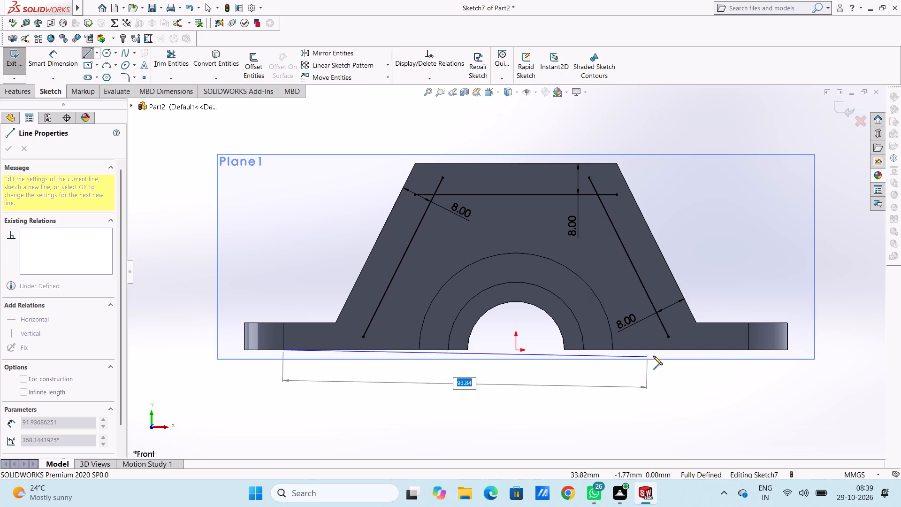
left_click(748, 349)
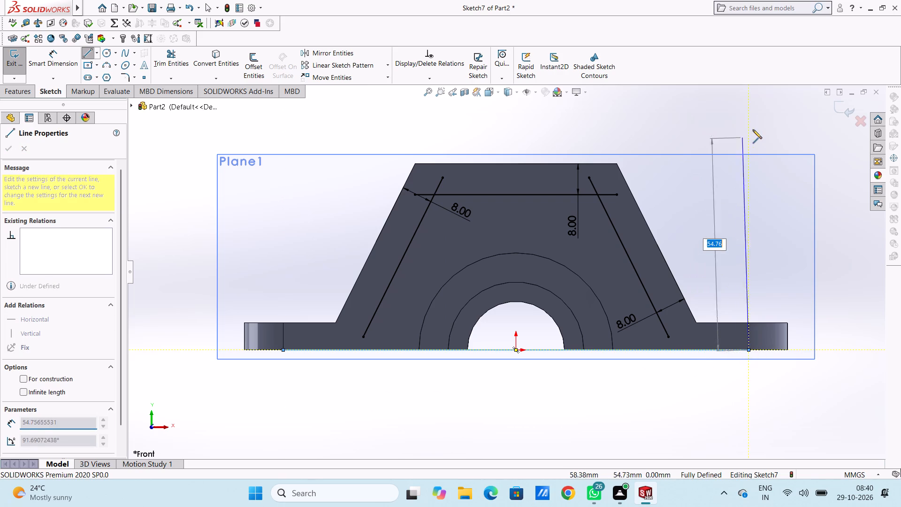
right_click(753, 129)
left_click(757, 131)
left_click(714, 139)
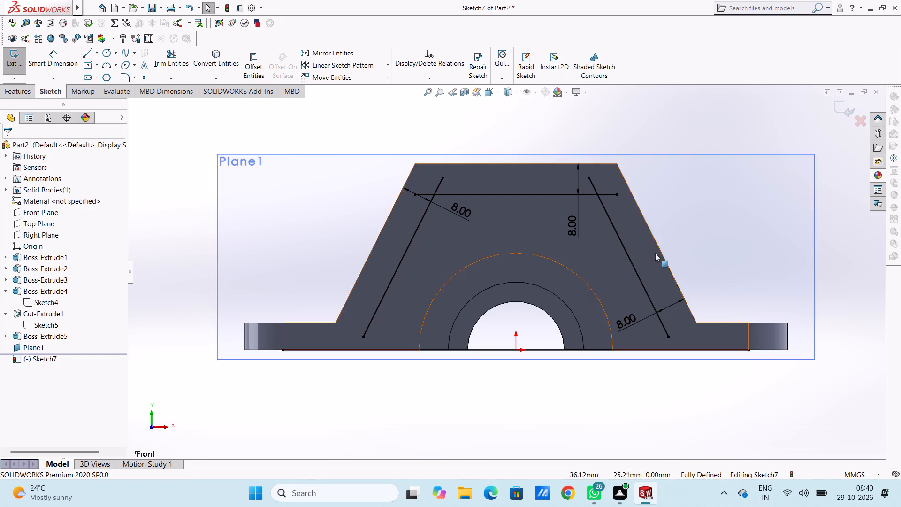
Extend the lower ends of both slanted offset lines to the horizontal bottom line.
scroll(655, 253, "up", 4)
scroll(493, 365, "down", 2)
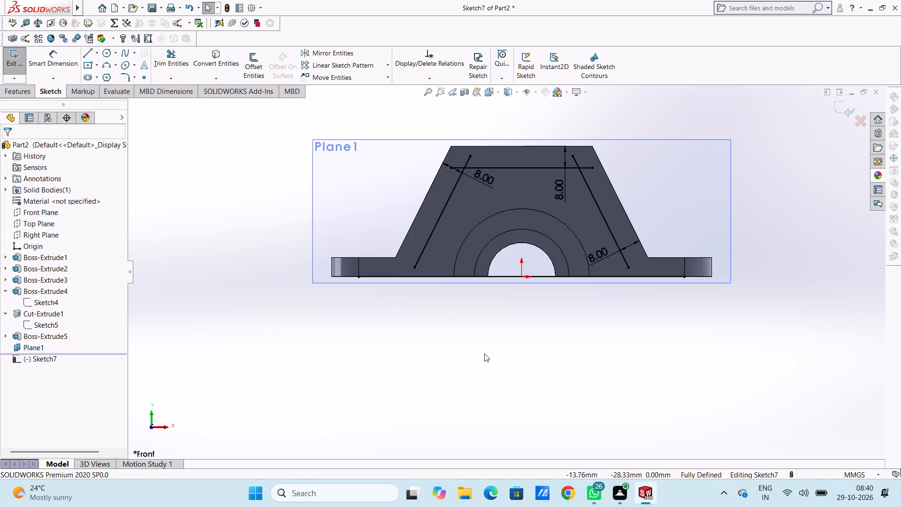
scroll(584, 138, "down", 1)
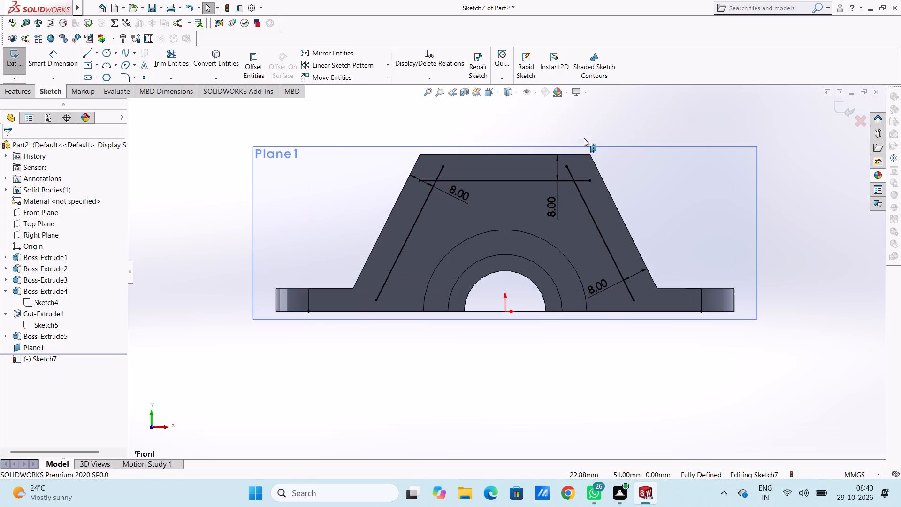
left_click(178, 79)
left_click(176, 99)
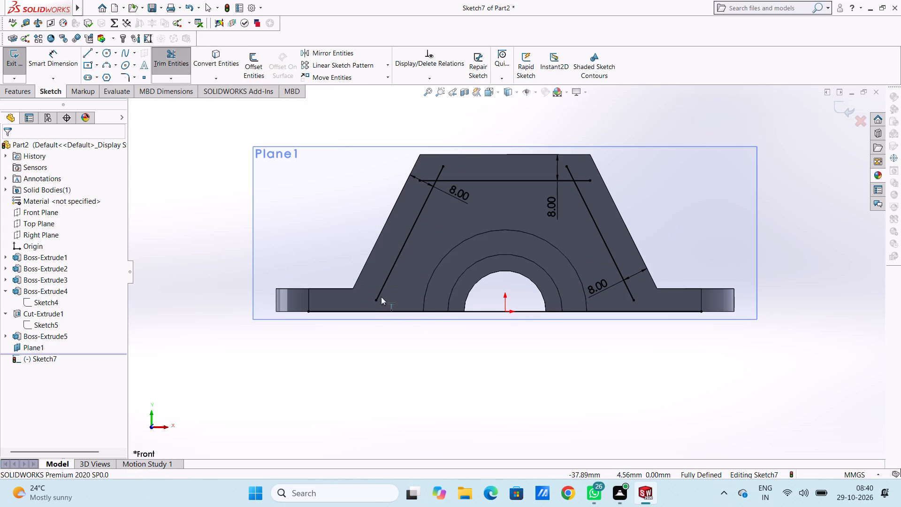
left_click(379, 295)
left_click(629, 296)
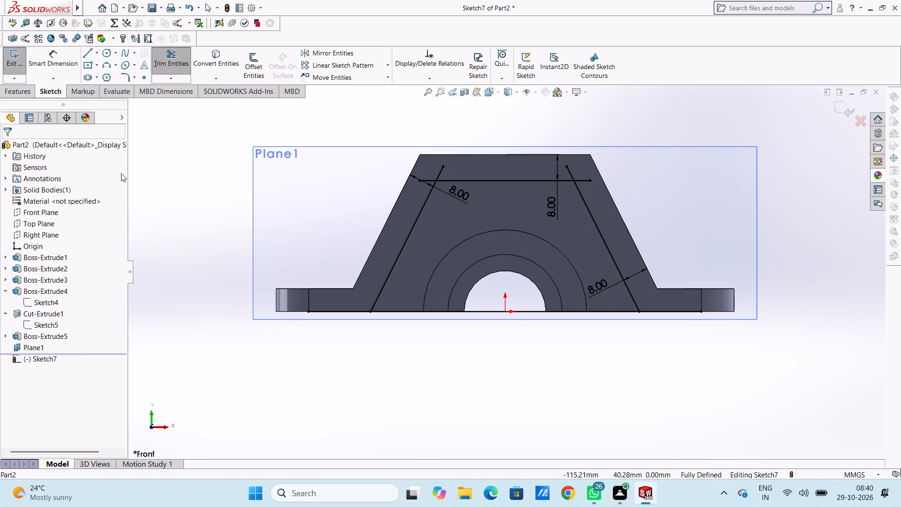
Trim the overhanging line ends at the two upper and two lower corners to leave a closed trapezoid.
left_click(185, 57)
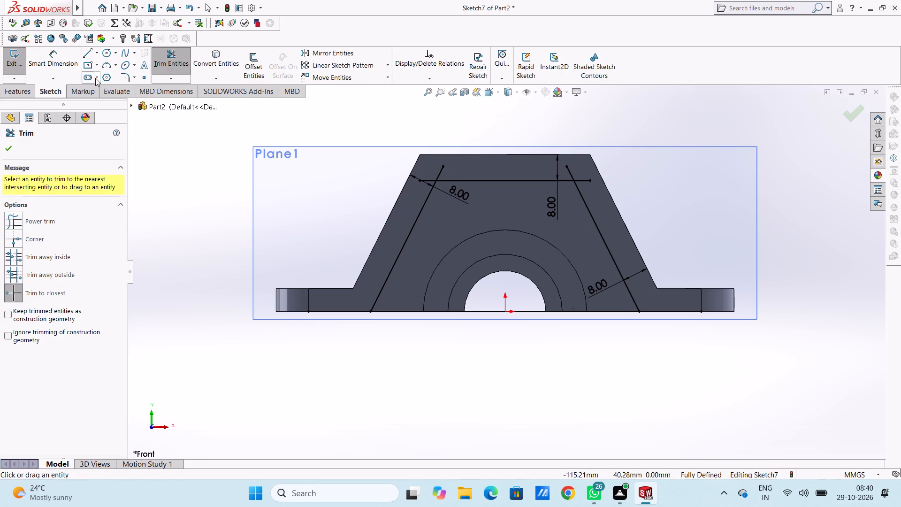
left_click(442, 171)
left_click(426, 181)
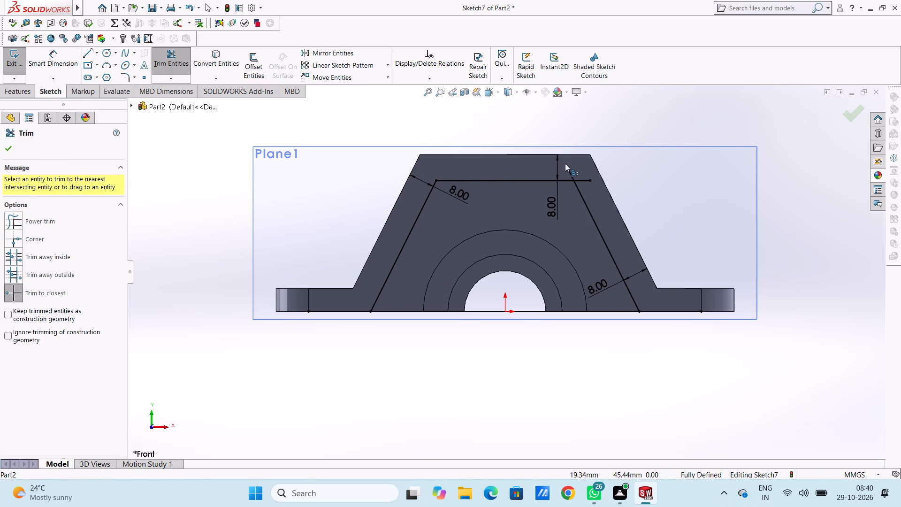
left_click(568, 169)
left_click(592, 181)
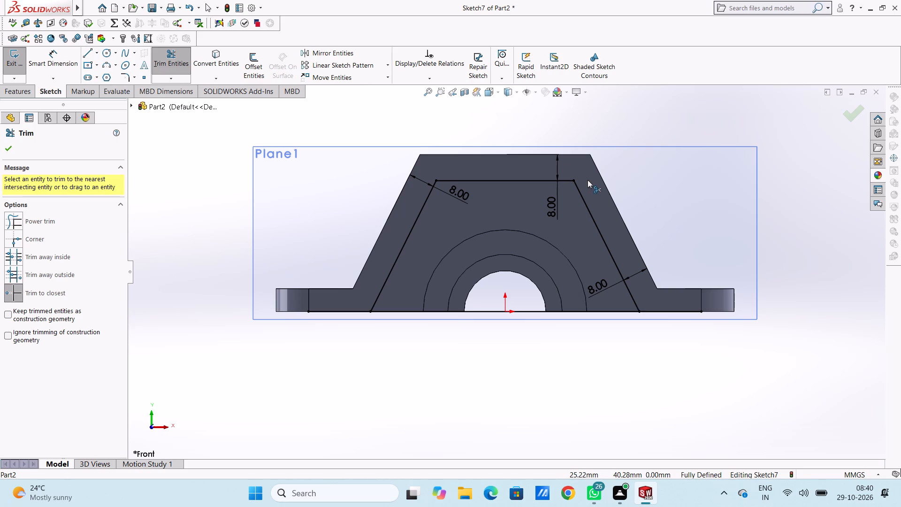
left_click(655, 310)
left_click(334, 310)
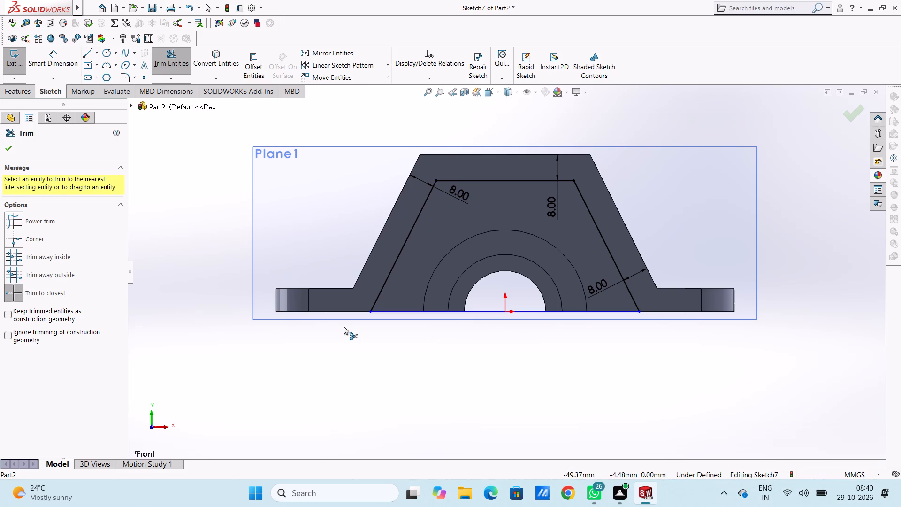
left_click(15, 148)
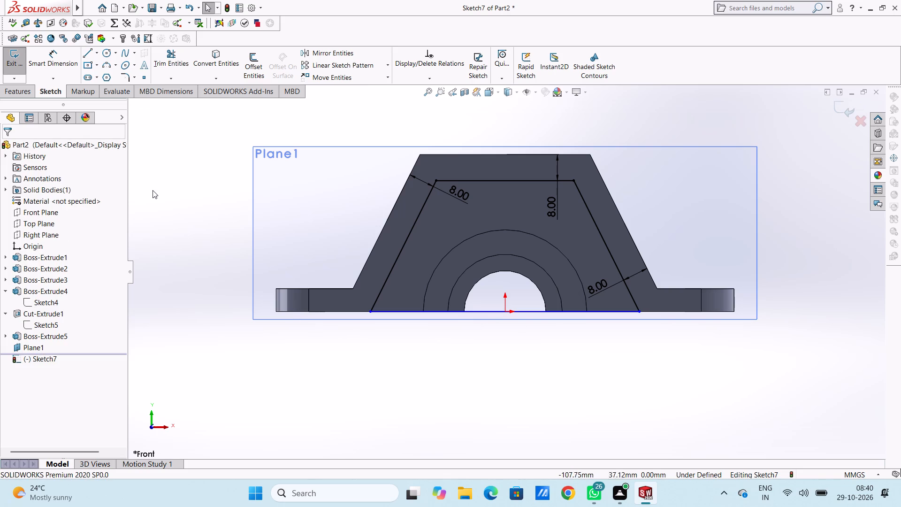
left_click(153, 190)
Dimension the length of the trapezoid profile's bottom line, placing the dimension below the part.
left_click(45, 56)
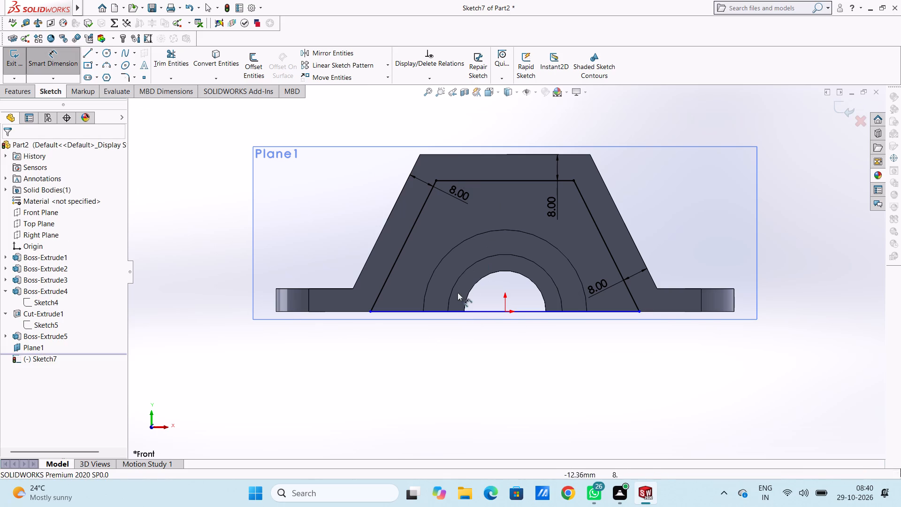
left_click(490, 312)
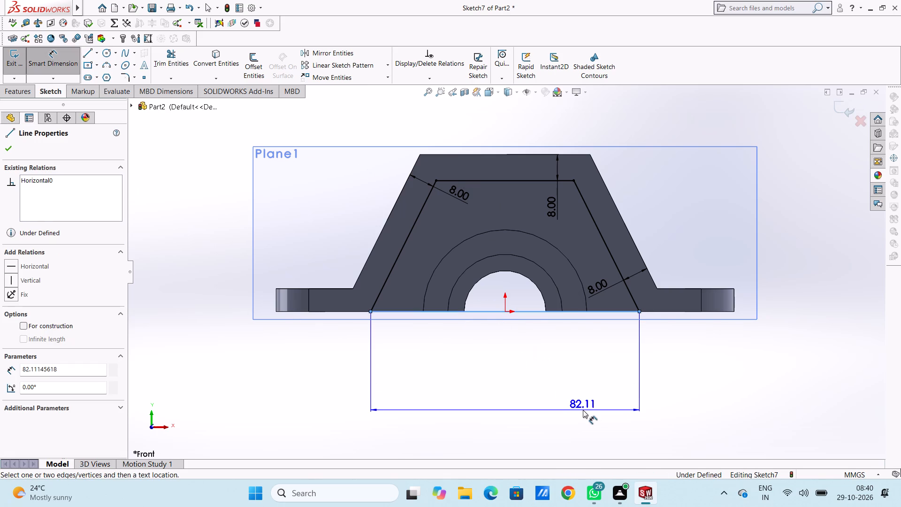
left_click(583, 410)
left_click(541, 396)
left_click(504, 366)
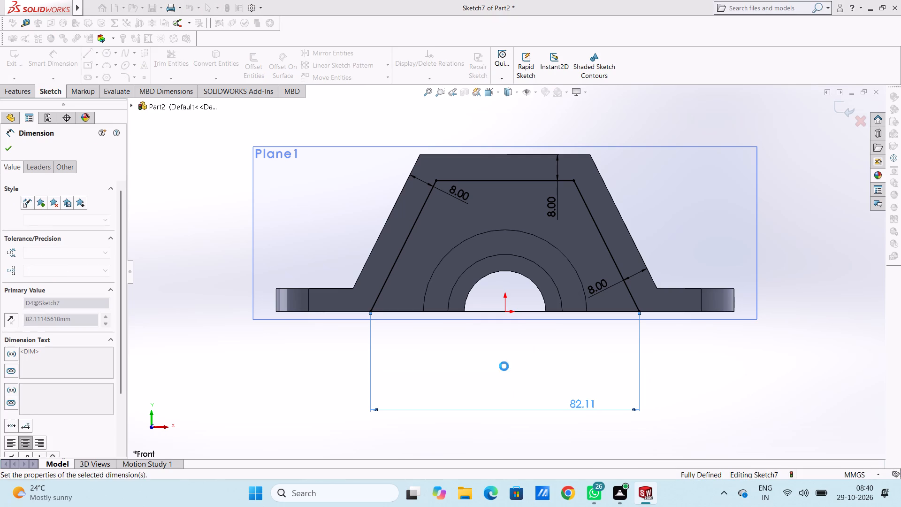
middle_click_drag(517, 257, 490, 292)
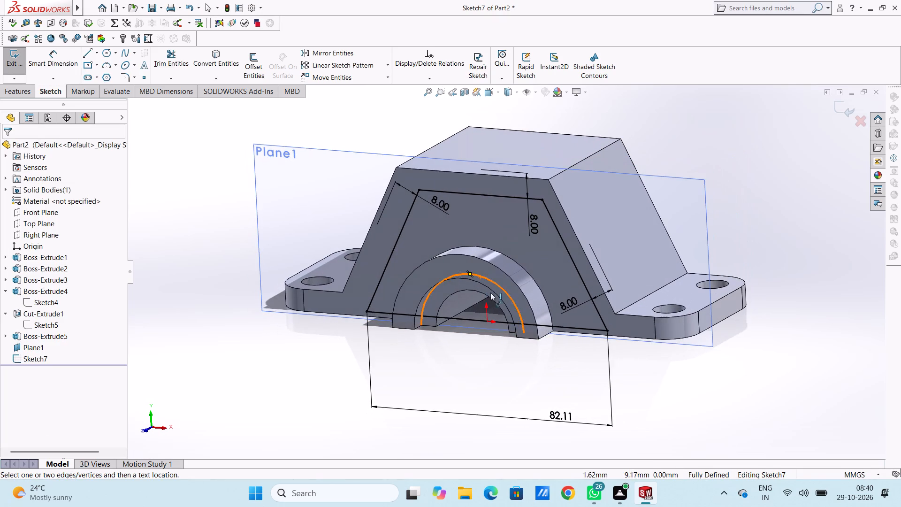
left_click(68, 60)
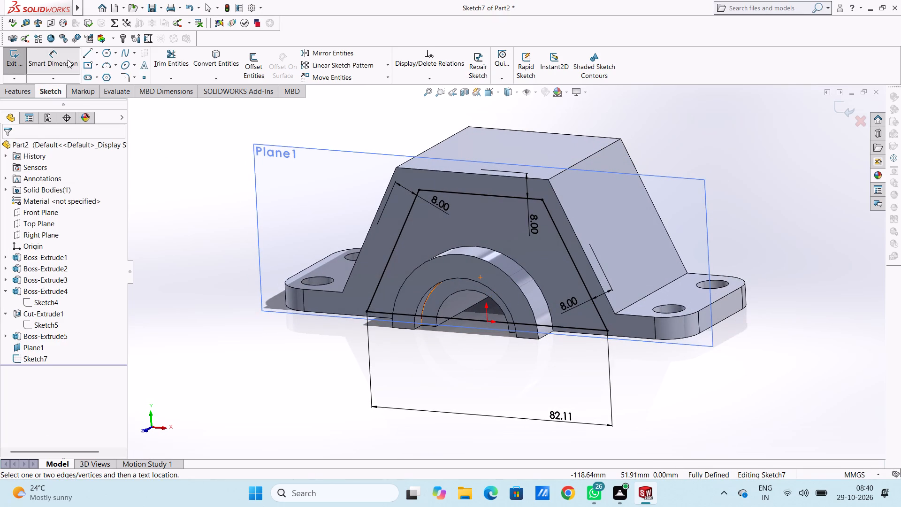
Extrude-cut the trapezoid profile 40 mm blind from the sketch plane into the block.
left_click(23, 92)
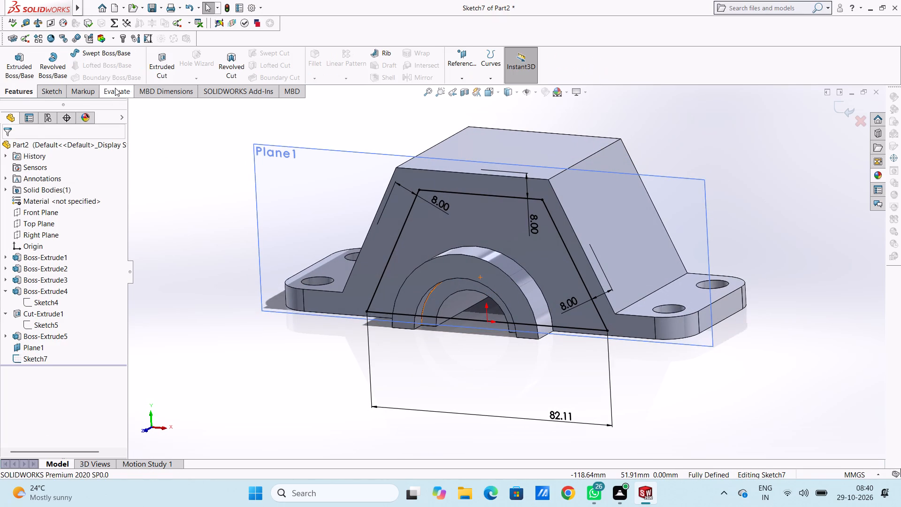
left_click(163, 58)
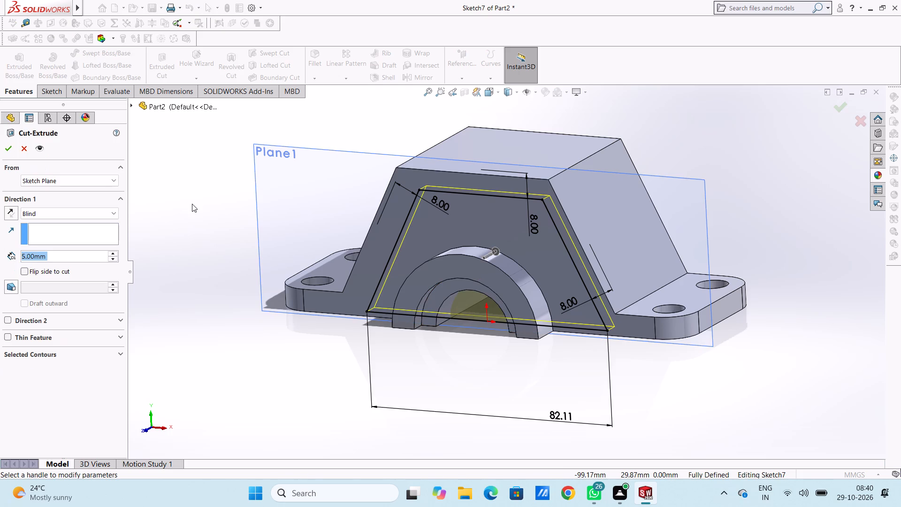
type("40")
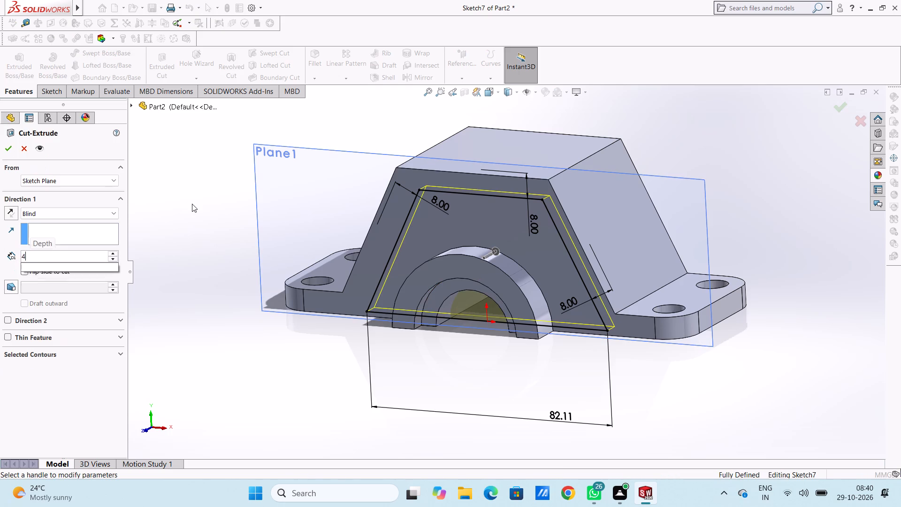
key("Return")
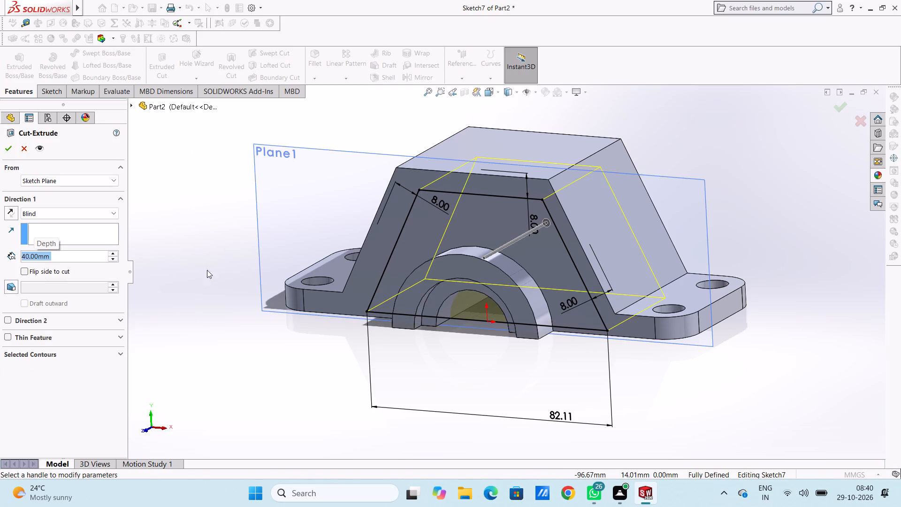
middle_click_drag(230, 349, 256, 156)
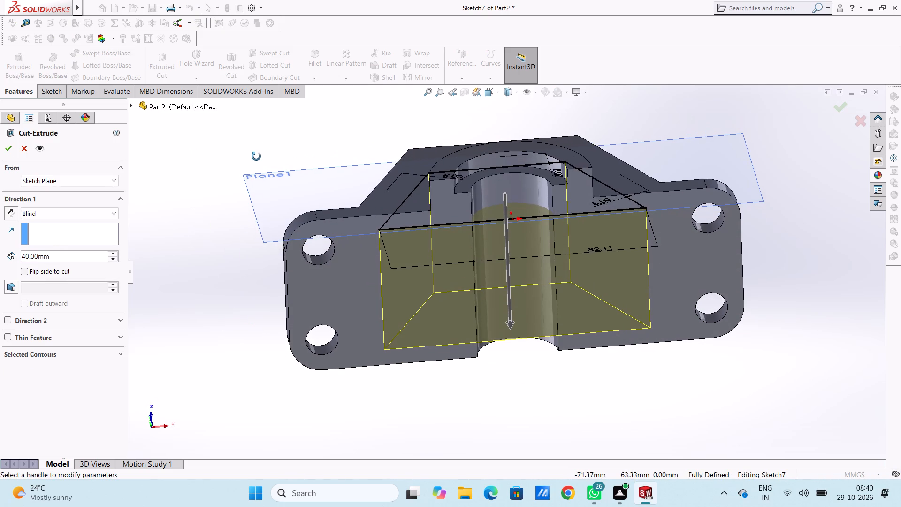
middle_click_drag(256, 156, 230, 151)
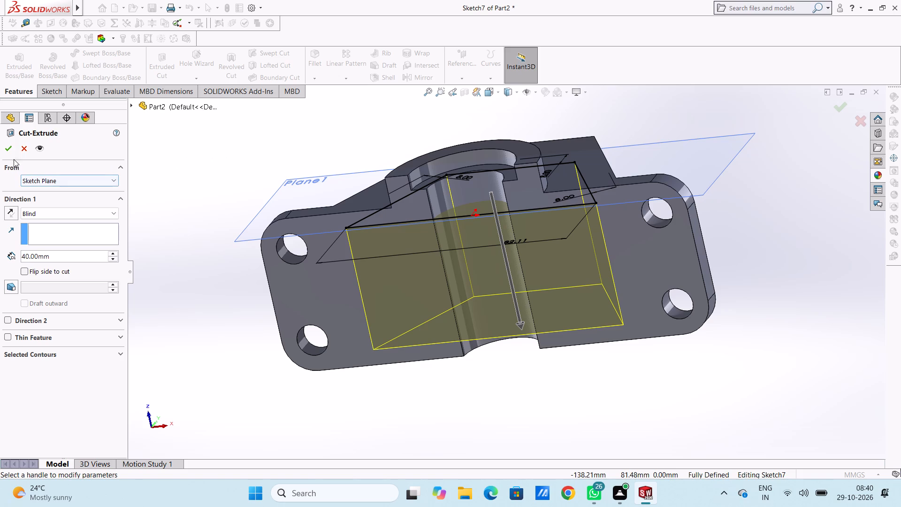
left_click(10, 148)
left_click(212, 185)
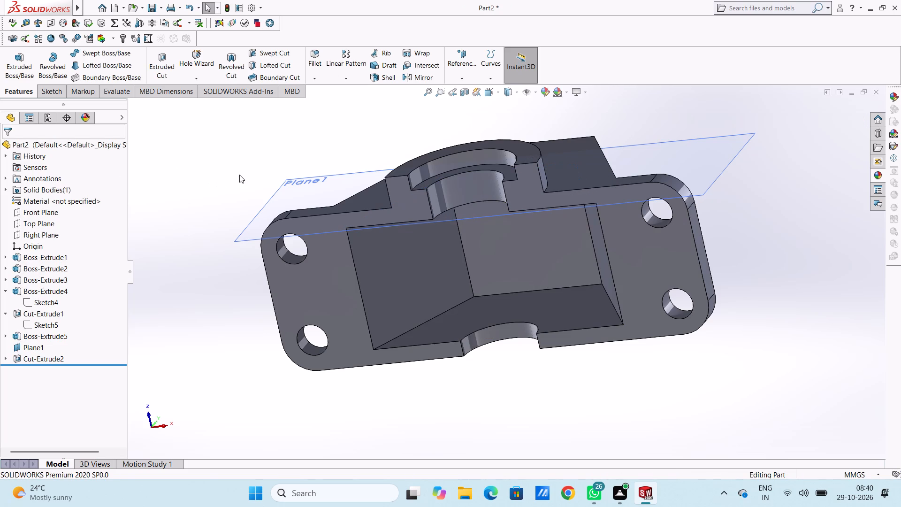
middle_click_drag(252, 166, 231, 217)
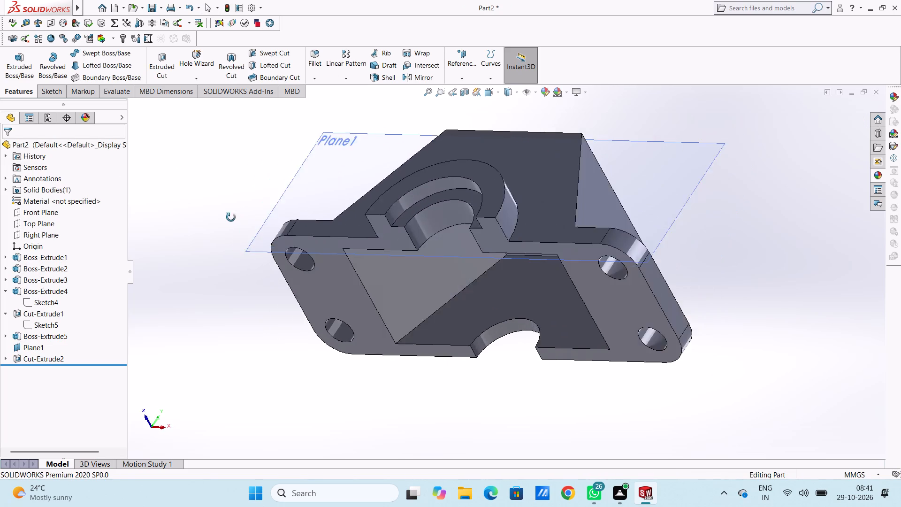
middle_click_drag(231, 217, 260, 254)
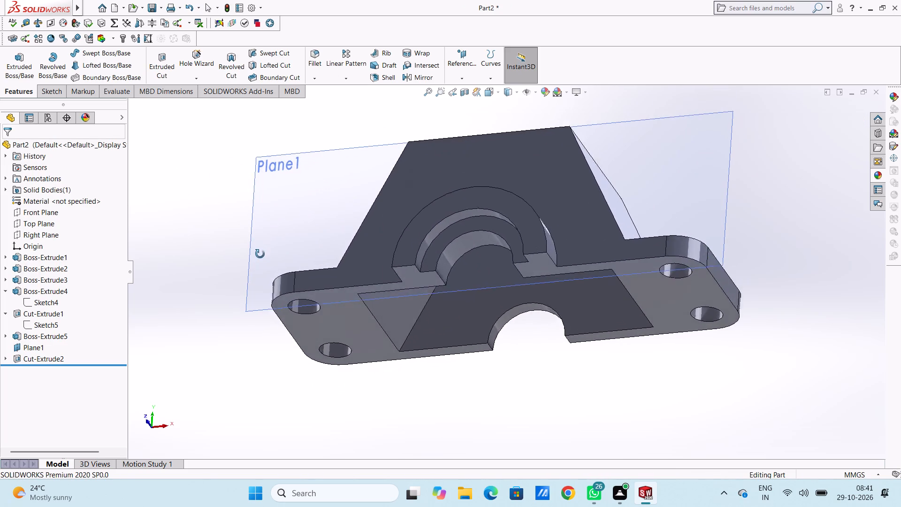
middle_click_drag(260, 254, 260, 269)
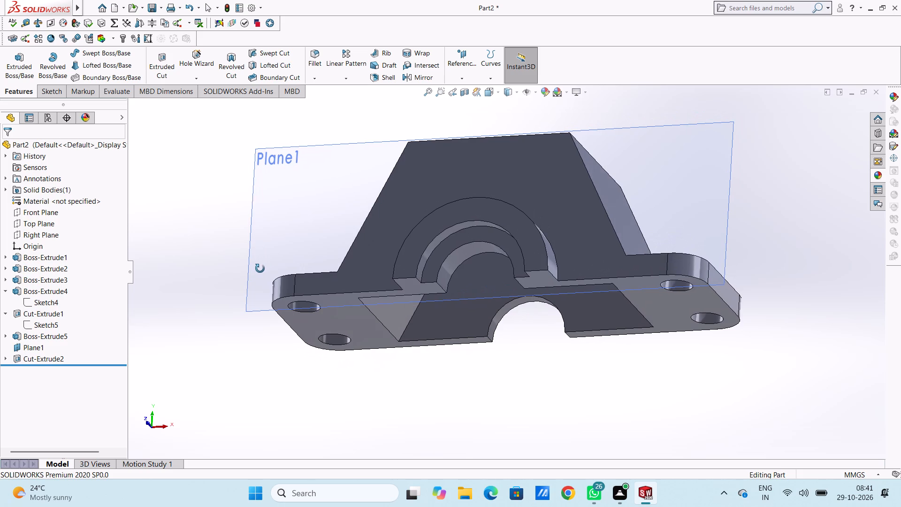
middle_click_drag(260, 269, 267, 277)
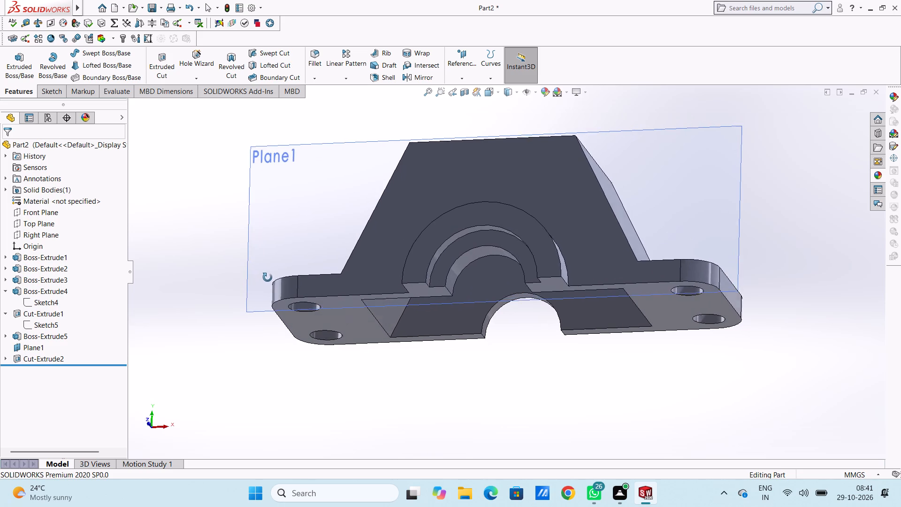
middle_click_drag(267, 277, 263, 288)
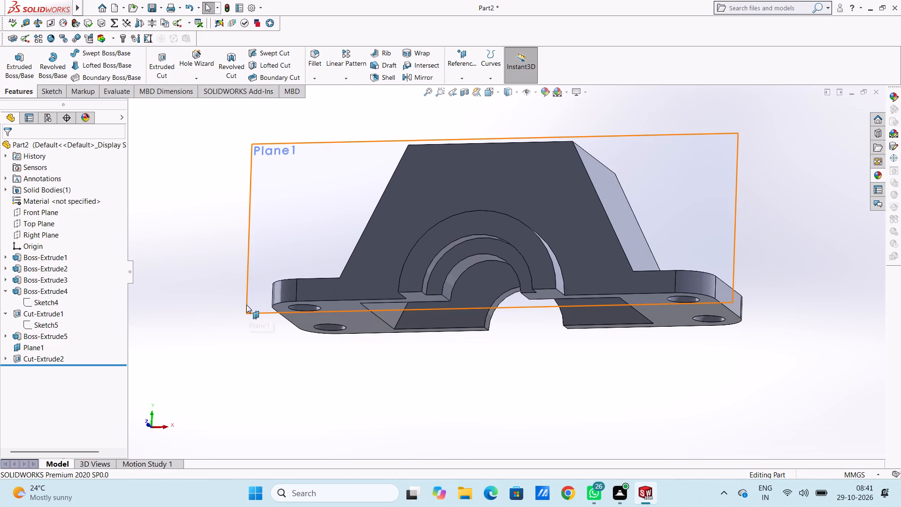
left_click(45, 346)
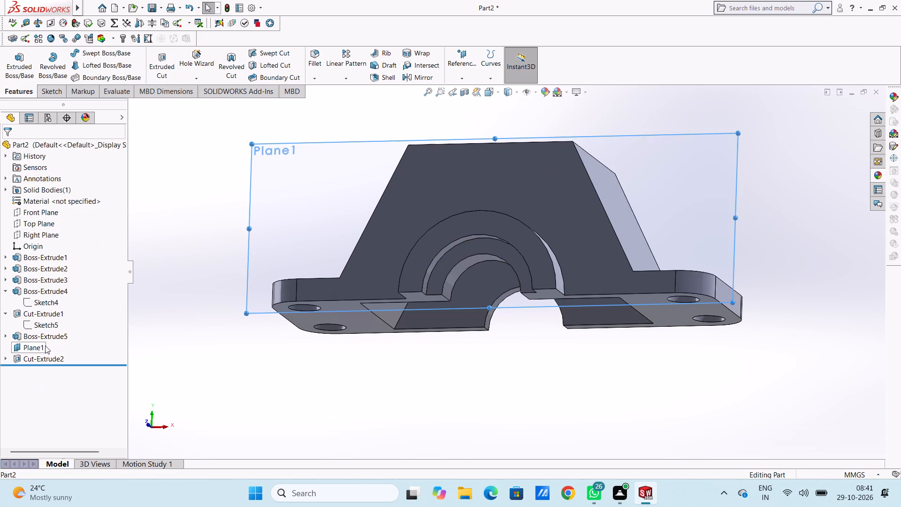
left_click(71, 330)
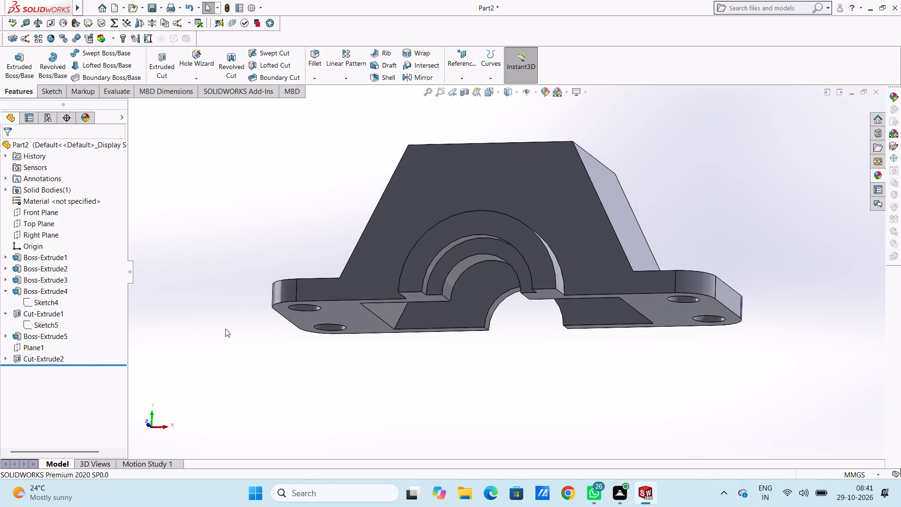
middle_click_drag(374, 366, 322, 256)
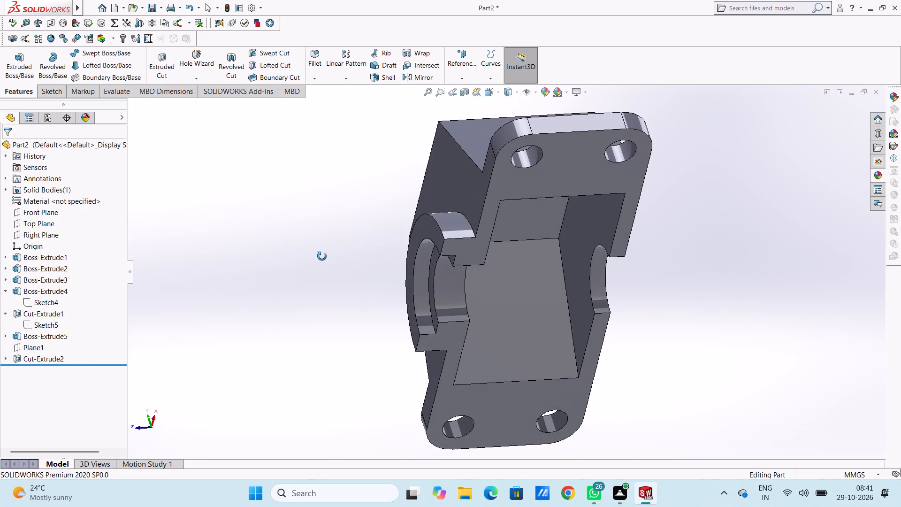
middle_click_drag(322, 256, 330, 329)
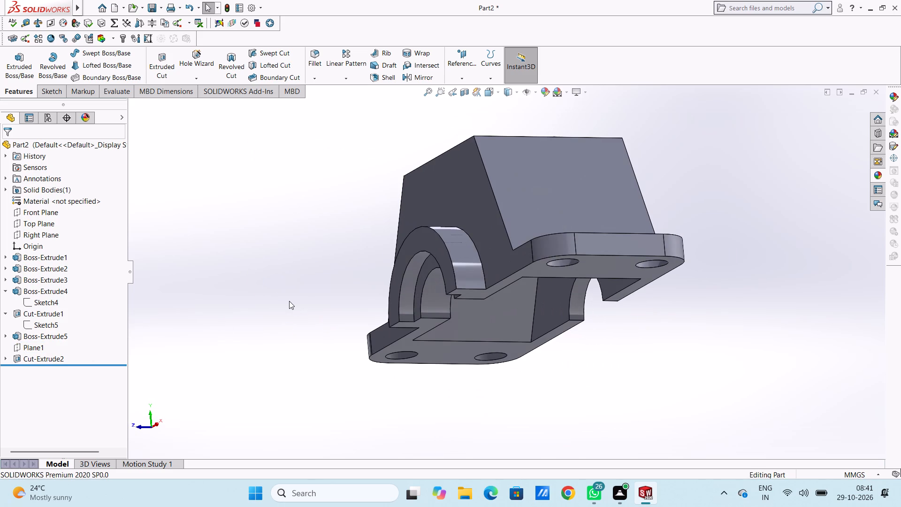
Sketch a circle about 33.4 mm in diameter, centred on the origin, on the block's flat back face.
key("ctrl+1")
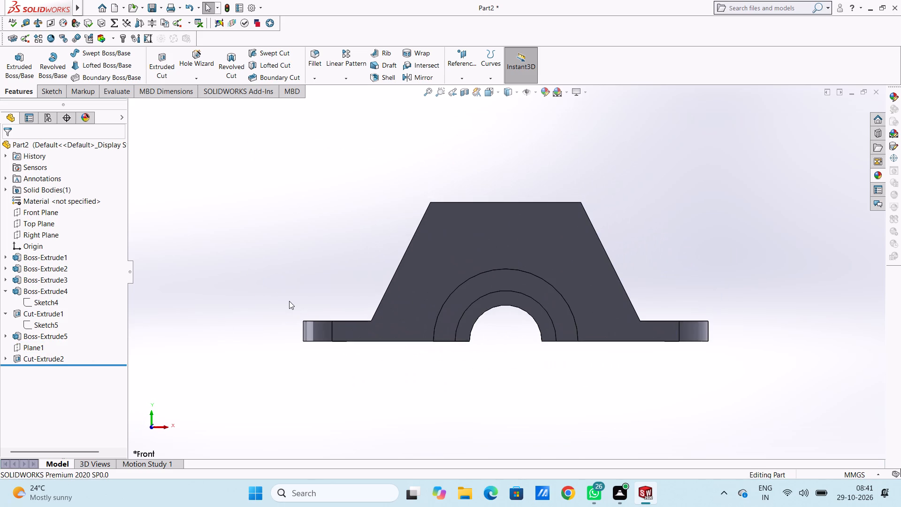
key("ctrl+2")
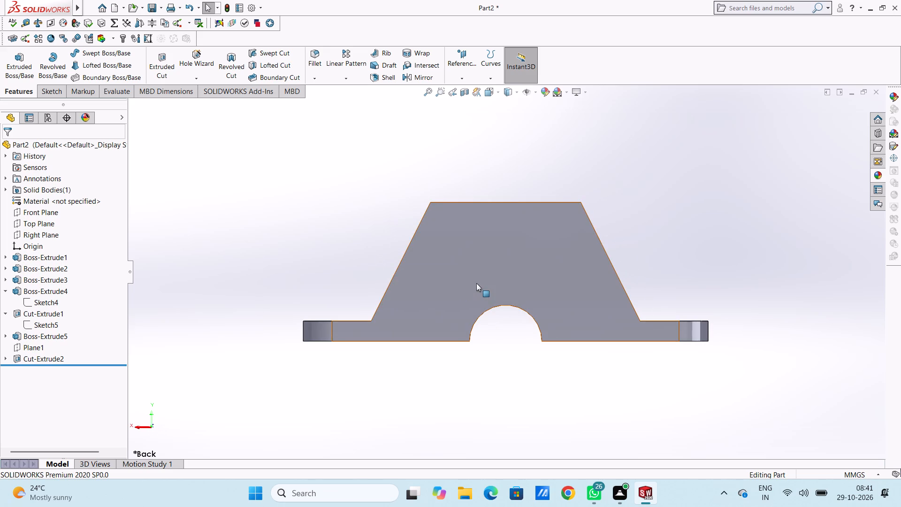
left_click(476, 283)
left_click(519, 259)
left_click(365, 250)
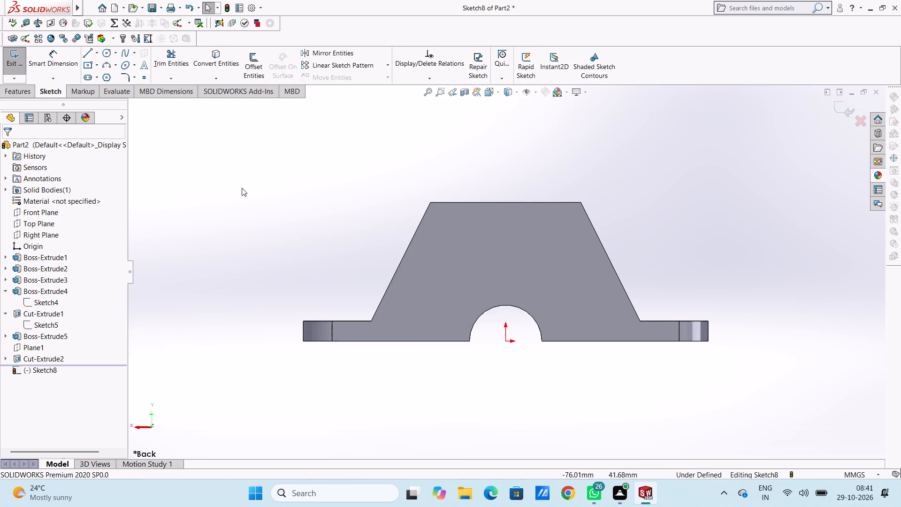
left_click(105, 53)
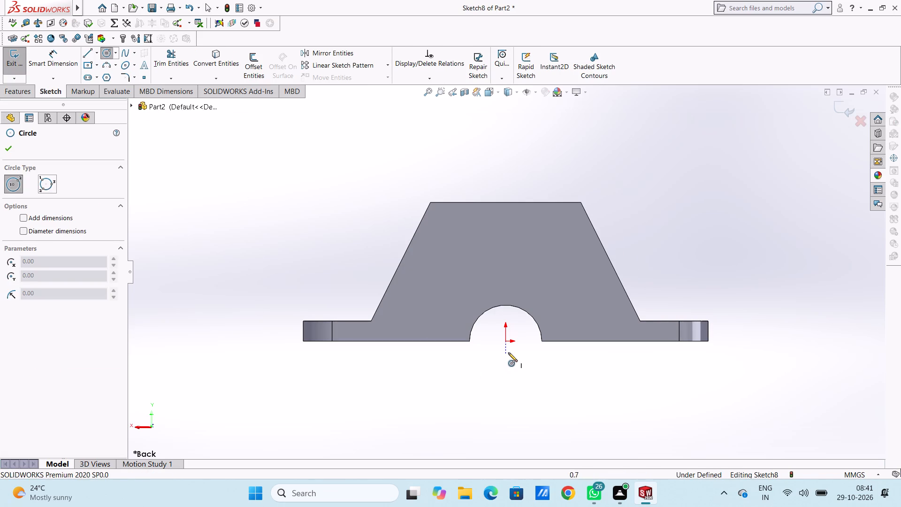
left_click(504, 342)
left_click(499, 293)
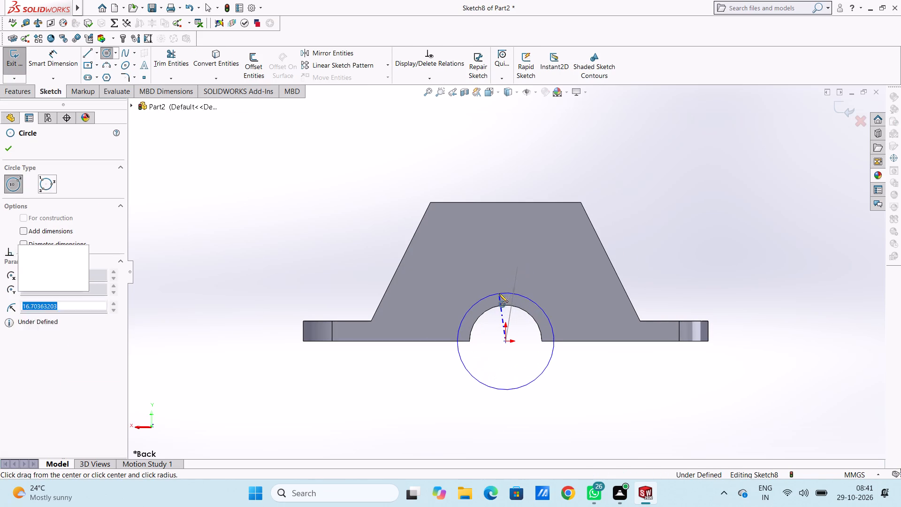
left_click(6, 150)
Dimension the circle's diameter and set it to 40 mm.
left_click(59, 54)
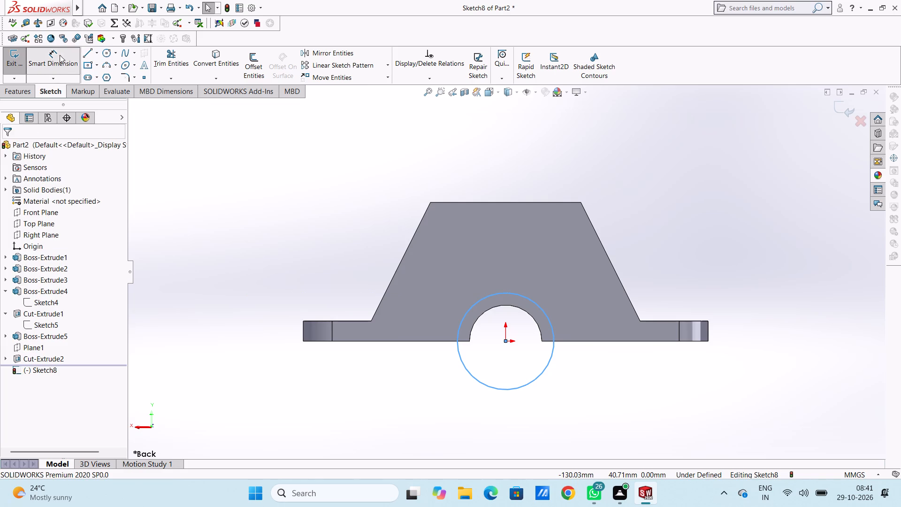
left_click(471, 305)
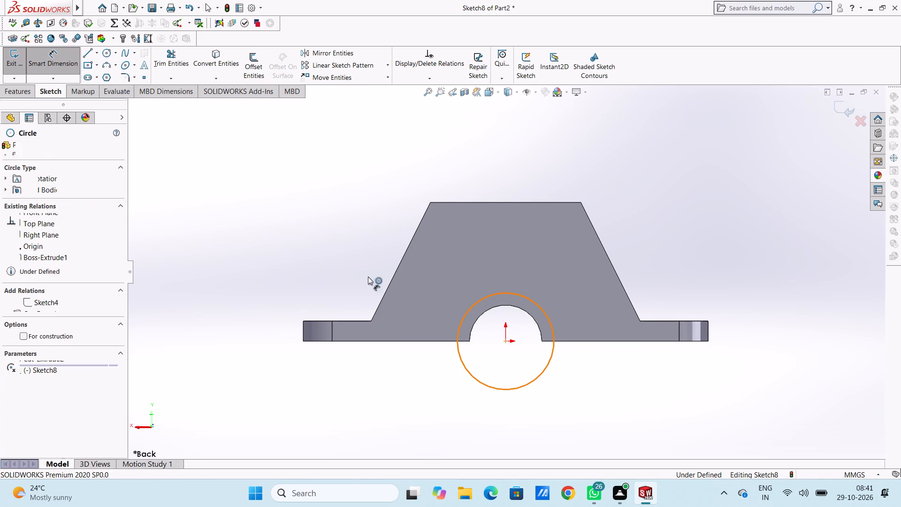
left_click(286, 202)
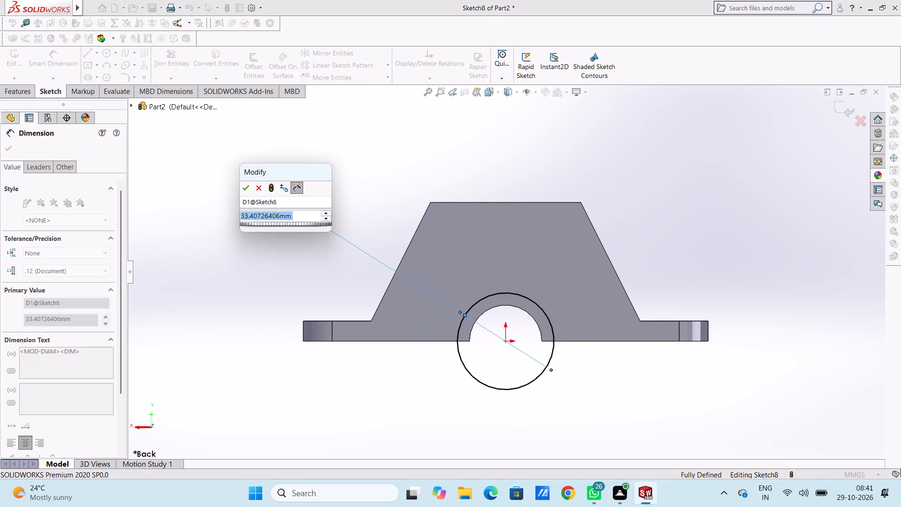
type("40")
key("Return")
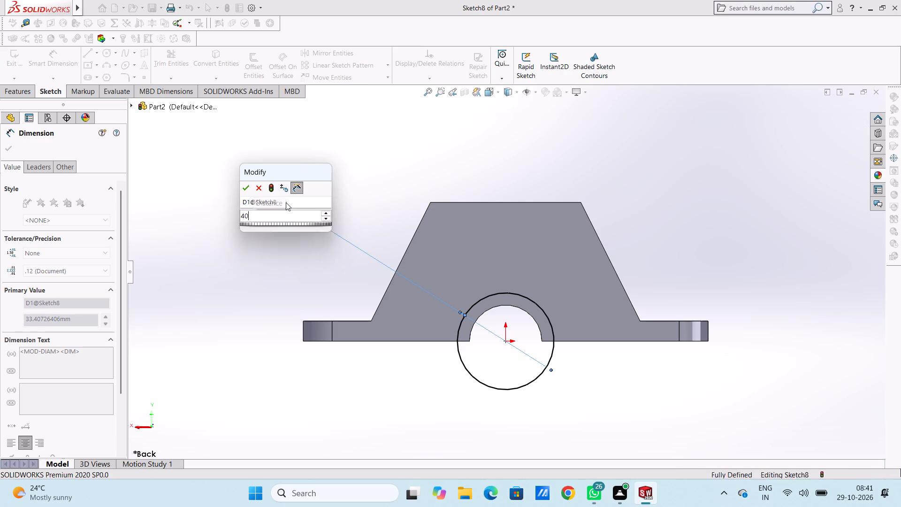
left_click(283, 225)
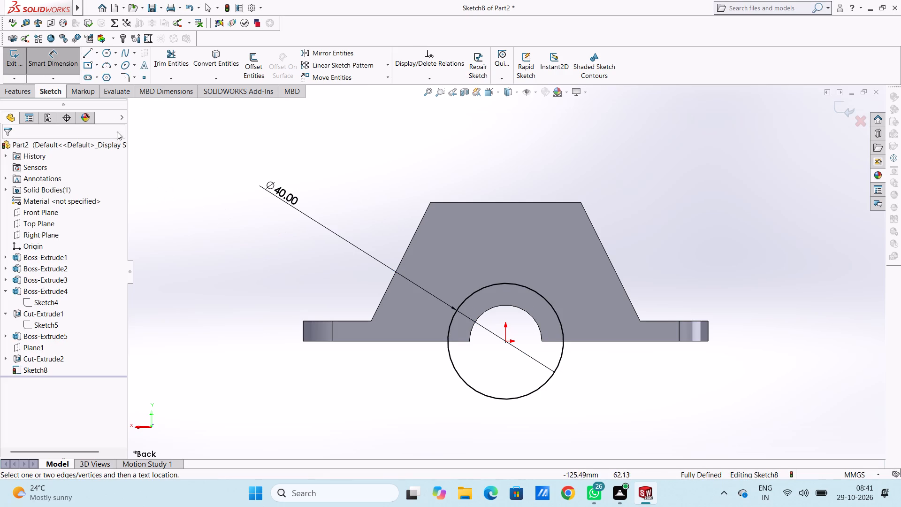
left_click(65, 58)
Extrude-cut the circle 40 mm blind from the sketch plane into the block through its back wall.
left_click(23, 92)
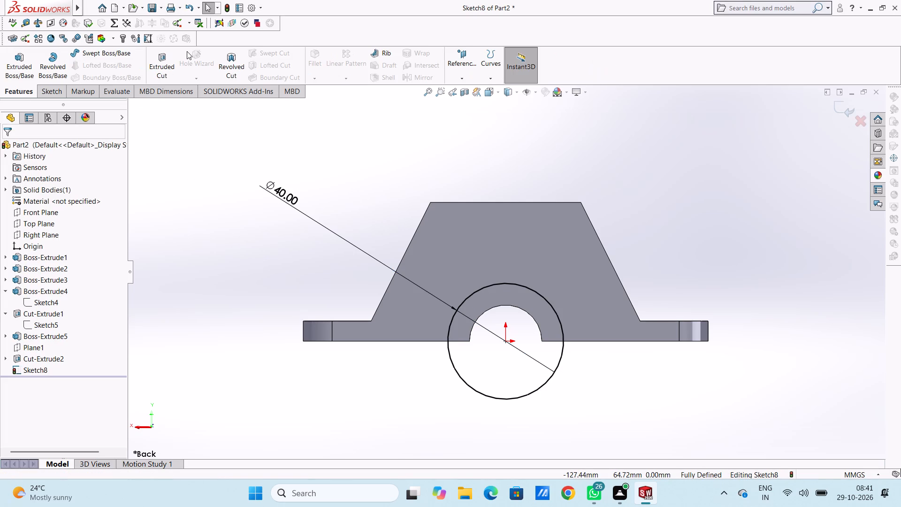
left_click(168, 60)
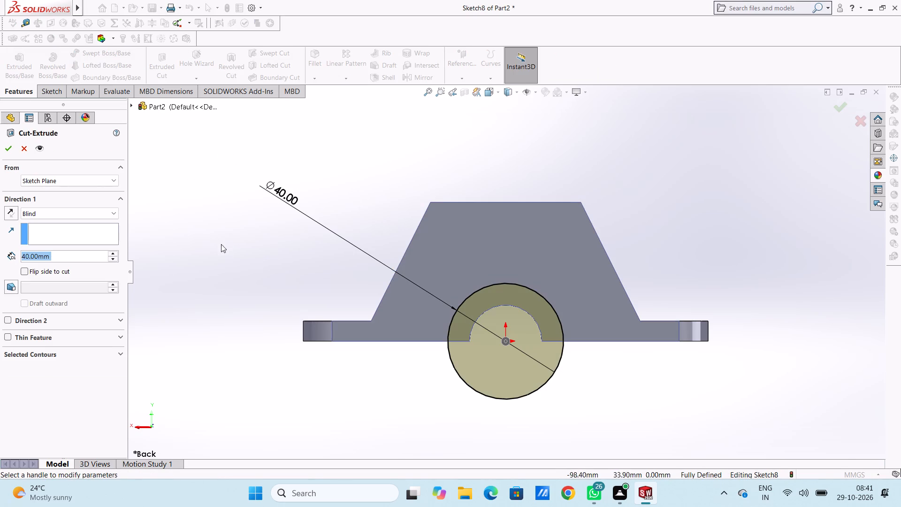
middle_click_drag(233, 255, 320, 299)
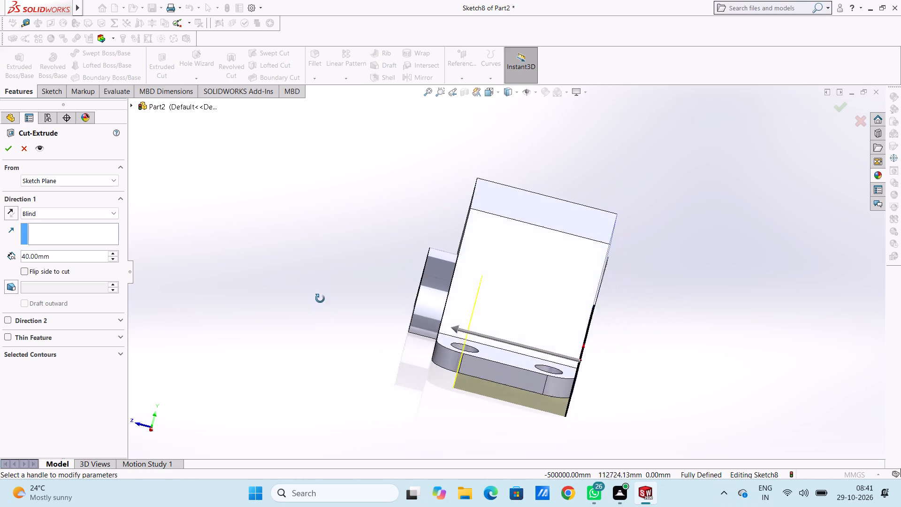
middle_click_drag(320, 299, 320, 295)
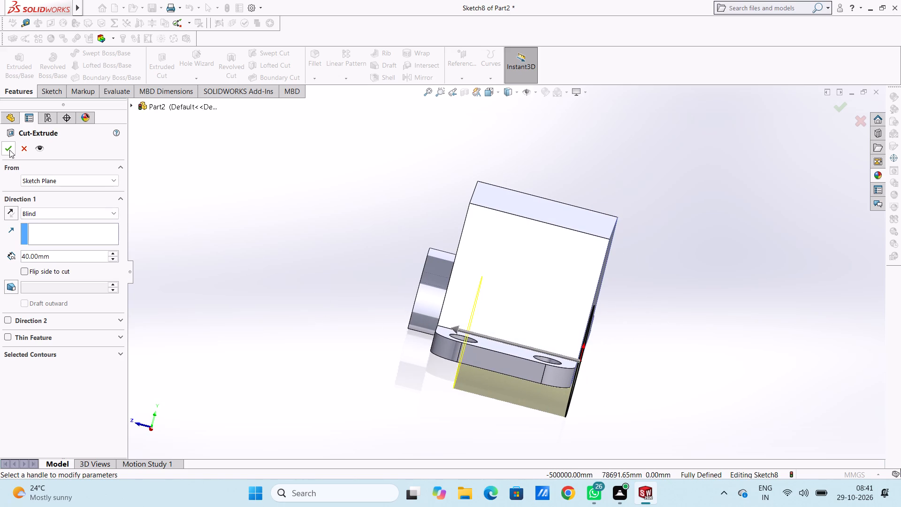
left_click(9, 149)
left_click(279, 253)
Examine the part from all sides, including the hollow interior, the back wall opening and the front boss bore.
middle_click_drag(287, 311, 229, 263)
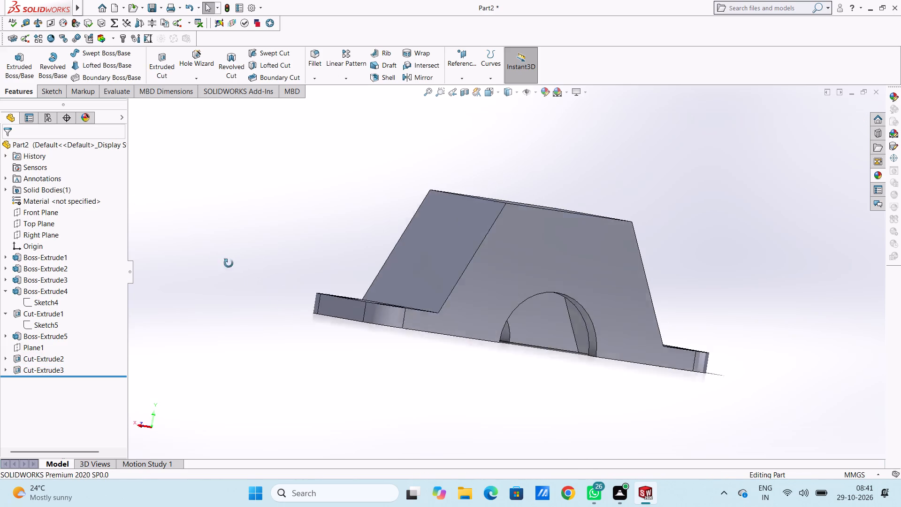
middle_click_drag(229, 263, 253, 206)
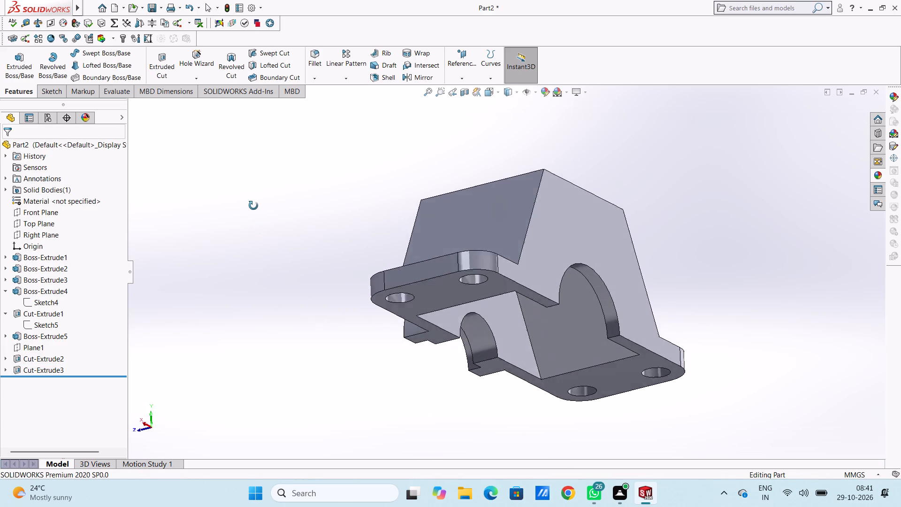
middle_click_drag(253, 206, 252, 202)
middle_click_drag(265, 329, 243, 348)
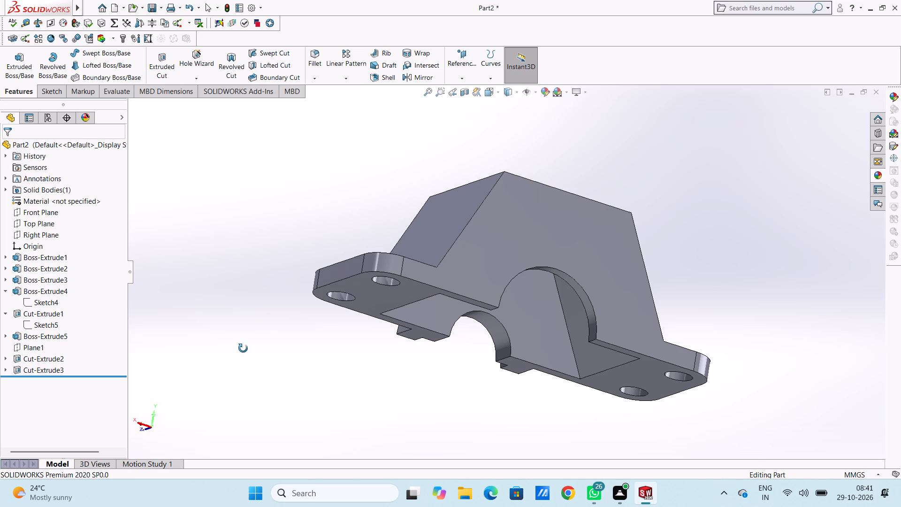
middle_click_drag(243, 348, 250, 348)
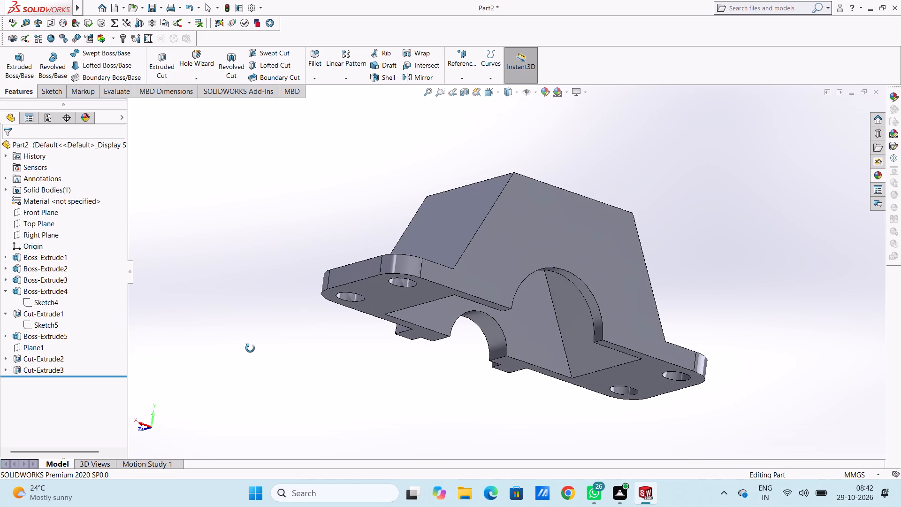
middle_click_drag(250, 348, 251, 348)
middle_click_drag(239, 354, 382, 355)
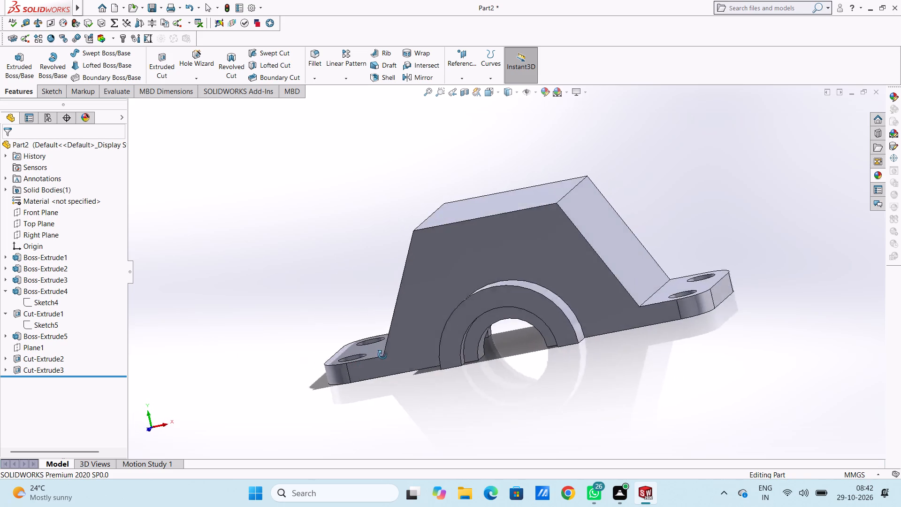
middle_click_drag(382, 355, 283, 344)
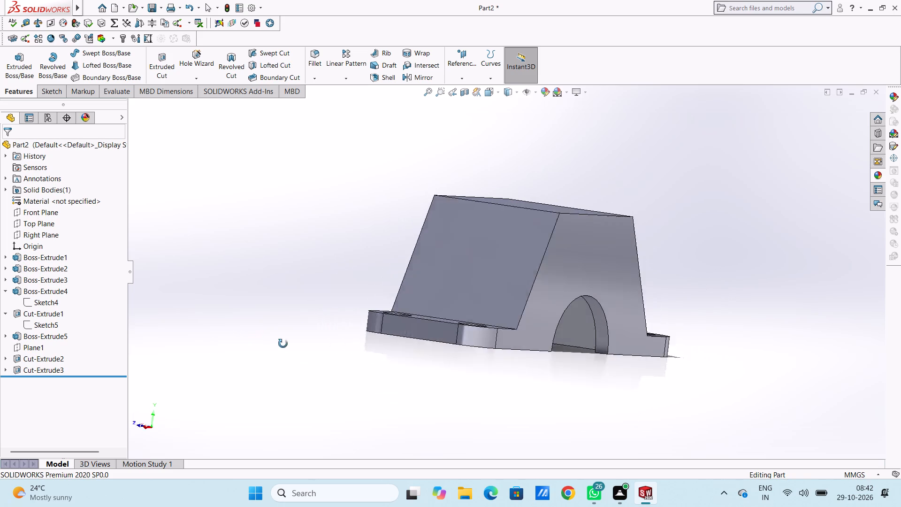
middle_click_drag(283, 344, 375, 386)
middle_click_drag(277, 342, 311, 371)
scroll(290, 362, "up", 3)
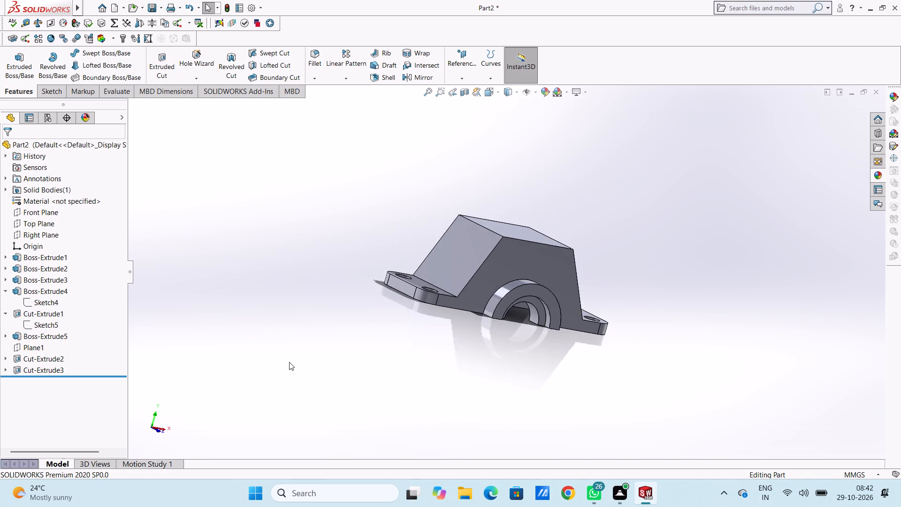
middle_click_drag(308, 369, 212, 332)
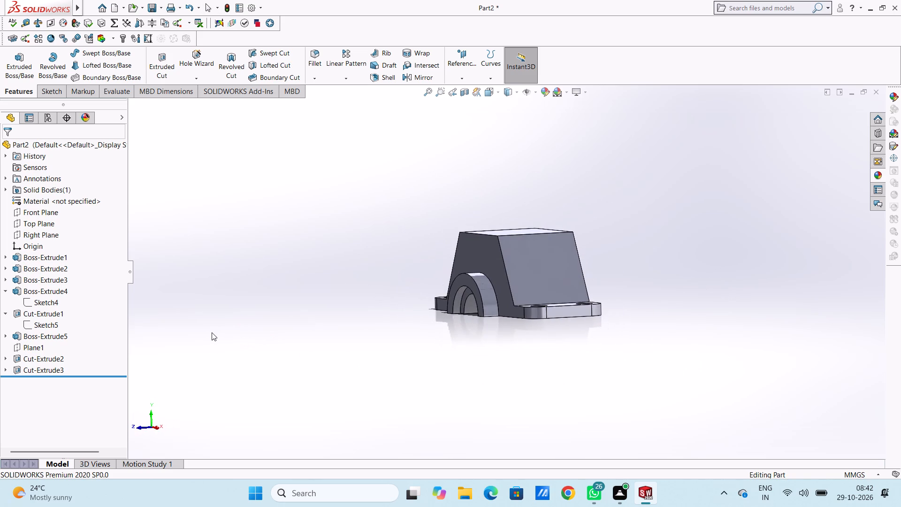
middle_click_drag(309, 351, 341, 313)
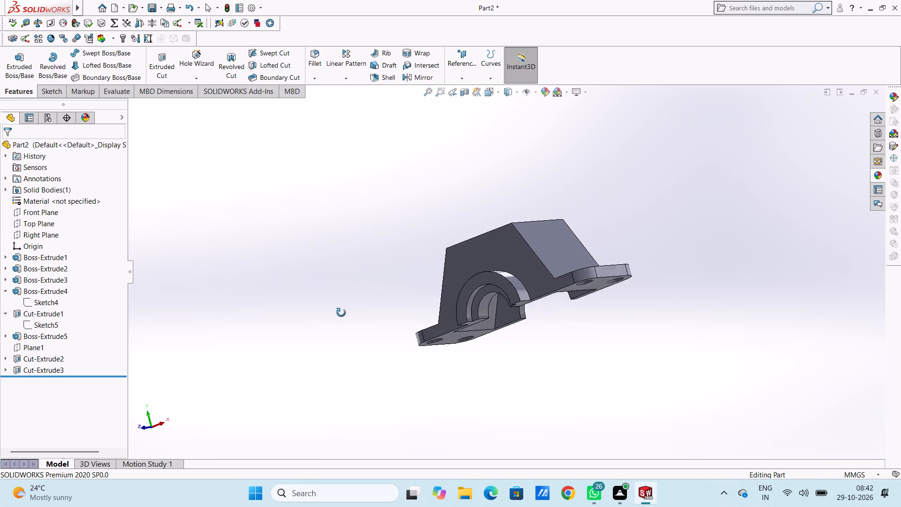
middle_click_drag(341, 313, 297, 361)
middle_click_drag(298, 361, 346, 404)
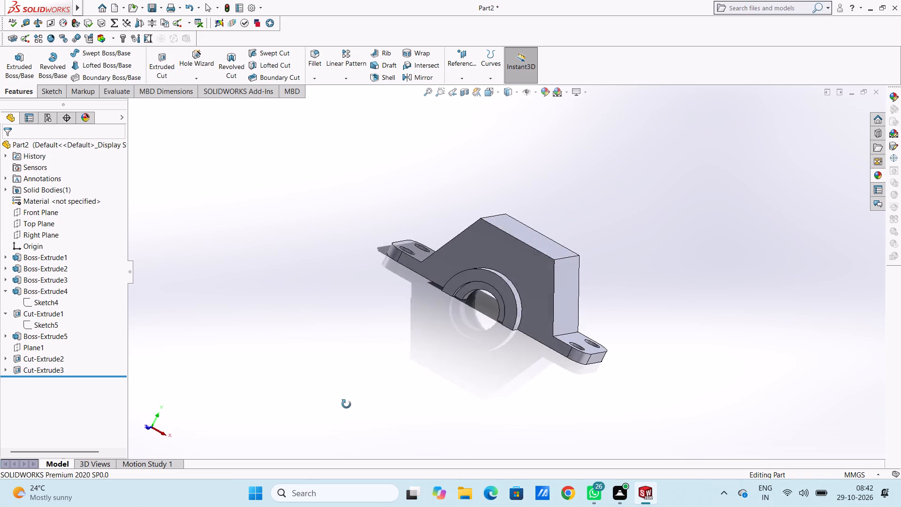
middle_click_drag(346, 404, 341, 406)
middle_click_drag(246, 326, 356, 295)
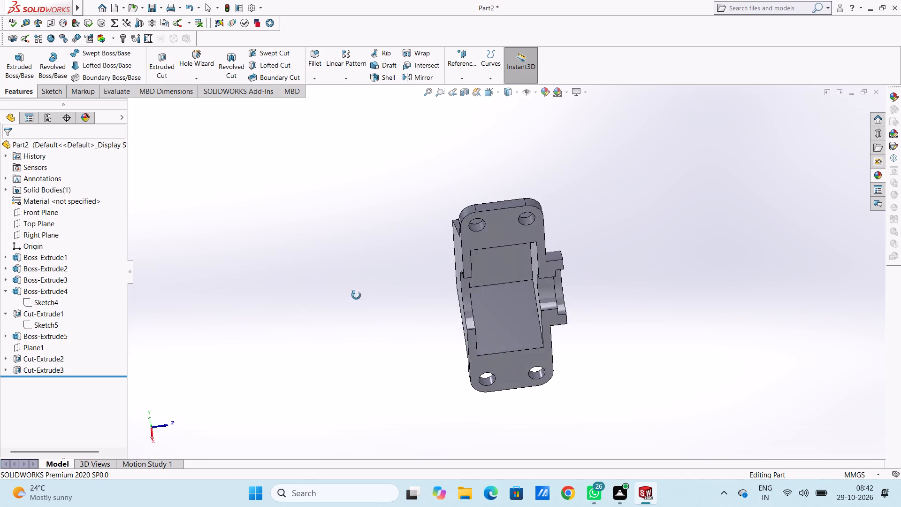
middle_click_drag(356, 295, 305, 252)
middle_click_drag(307, 250, 345, 241)
middle_click_drag(354, 275, 334, 352)
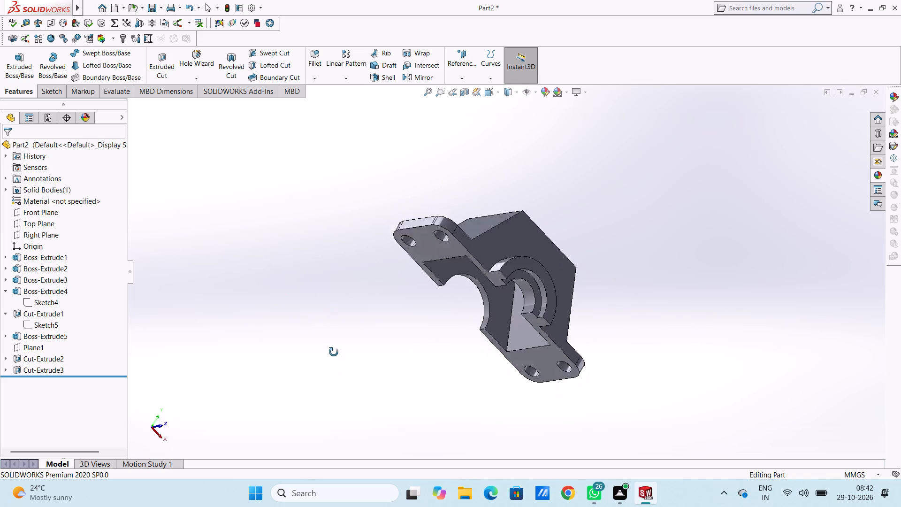
middle_click_drag(334, 352, 278, 386)
middle_click_drag(333, 269, 312, 273)
middle_click_drag(312, 273, 322, 273)
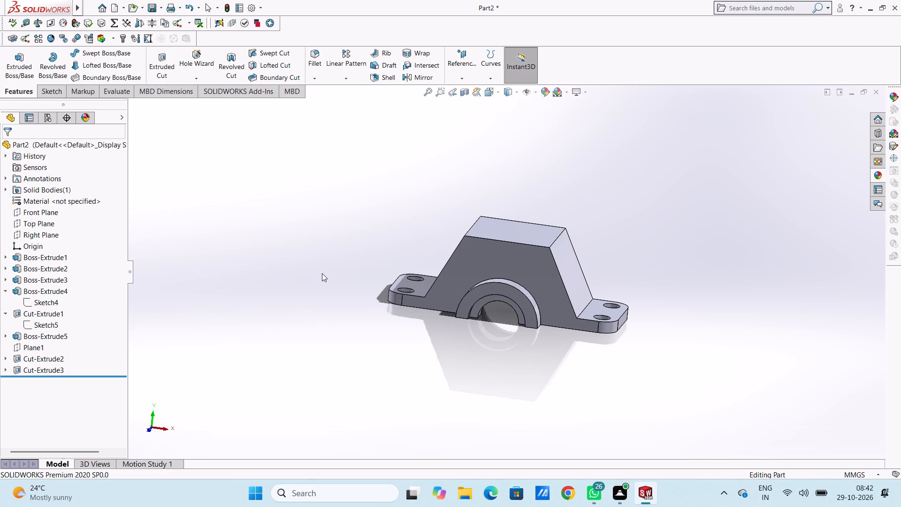
Create a reference plane parallel to the Top Plane, offset 15 mm upward.
key("ctrl+1")
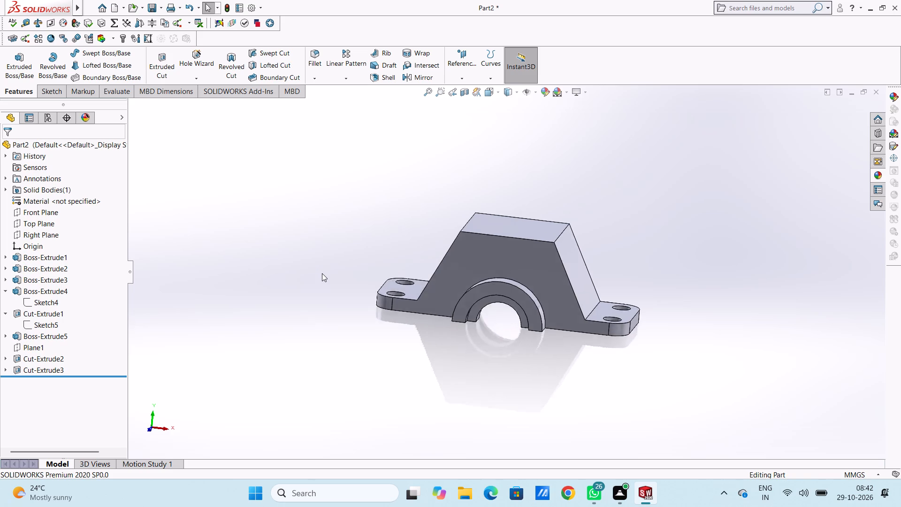
scroll(456, 183, "up", 3)
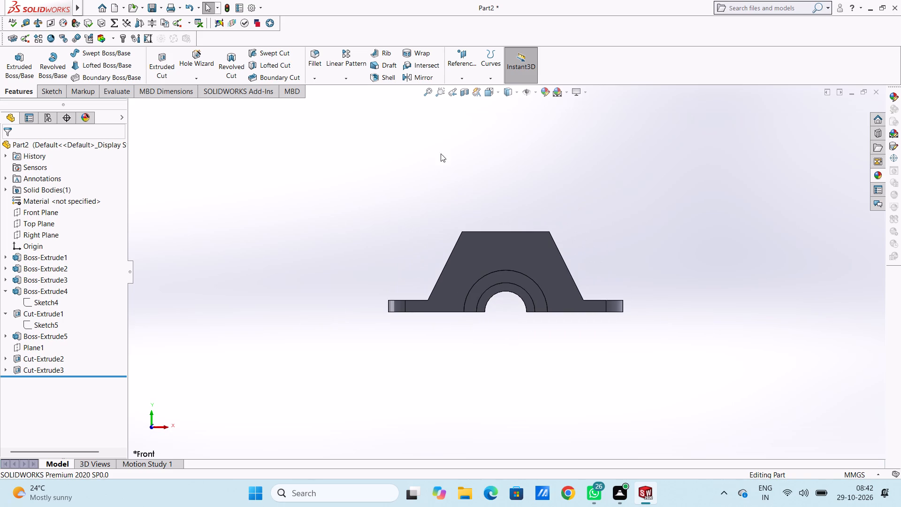
left_click(467, 59)
left_click(473, 86)
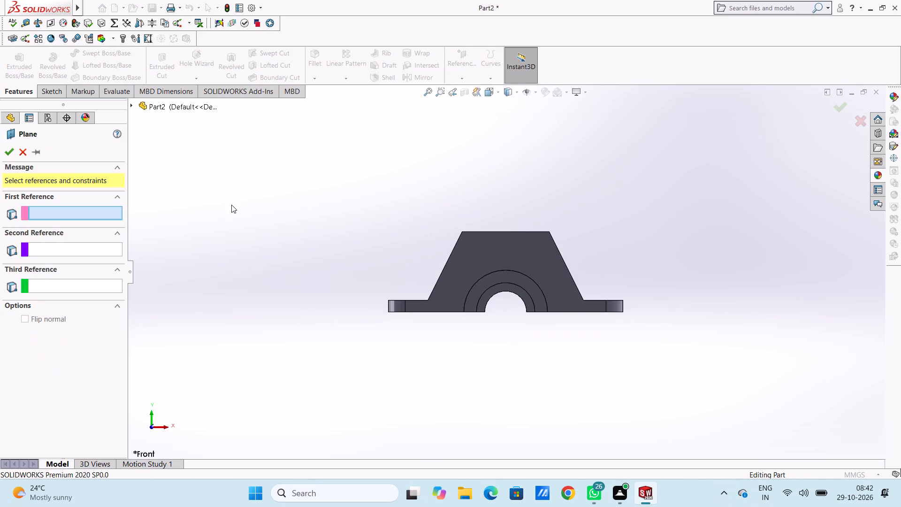
left_click(173, 102)
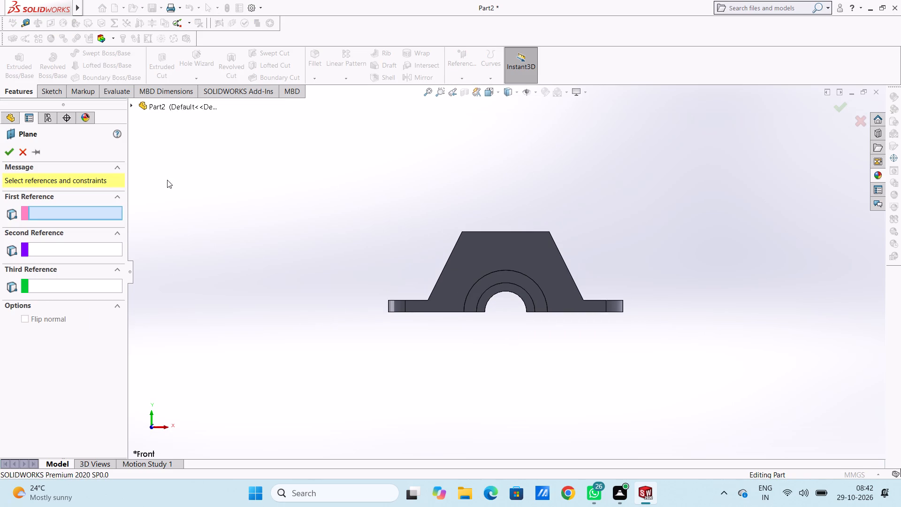
left_click(131, 101)
left_click(175, 186)
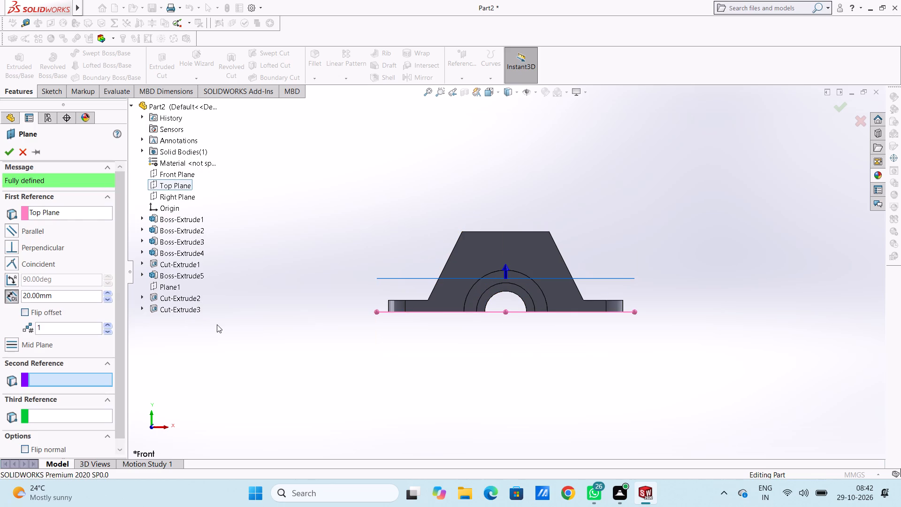
left_click(71, 295)
left_click(71, 295)
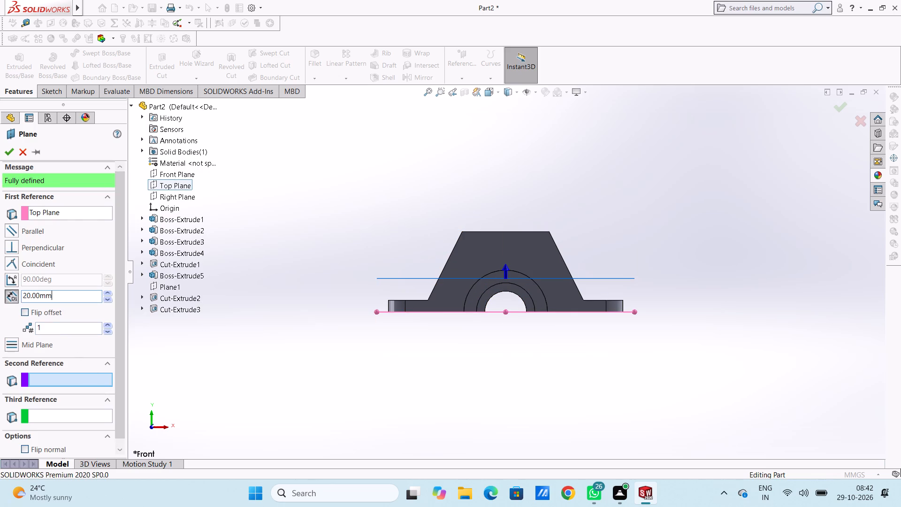
double_click(71, 295)
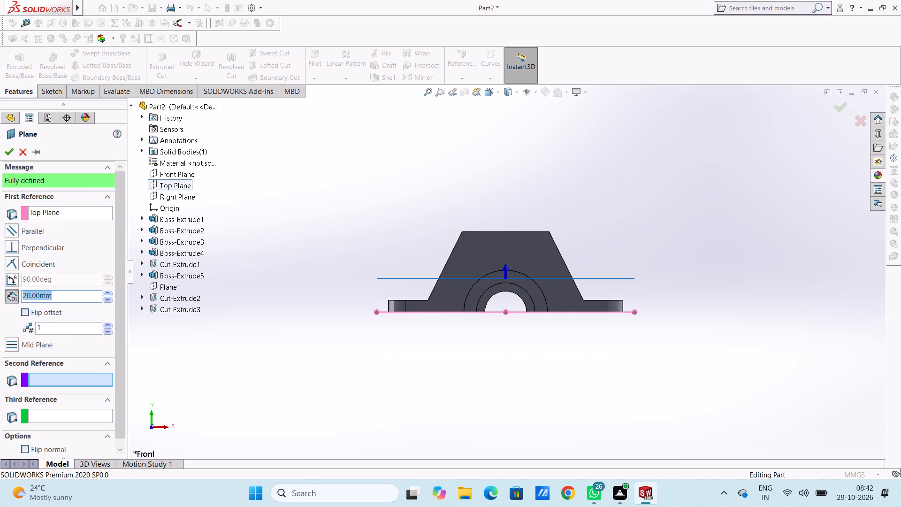
type("15")
key("Return")
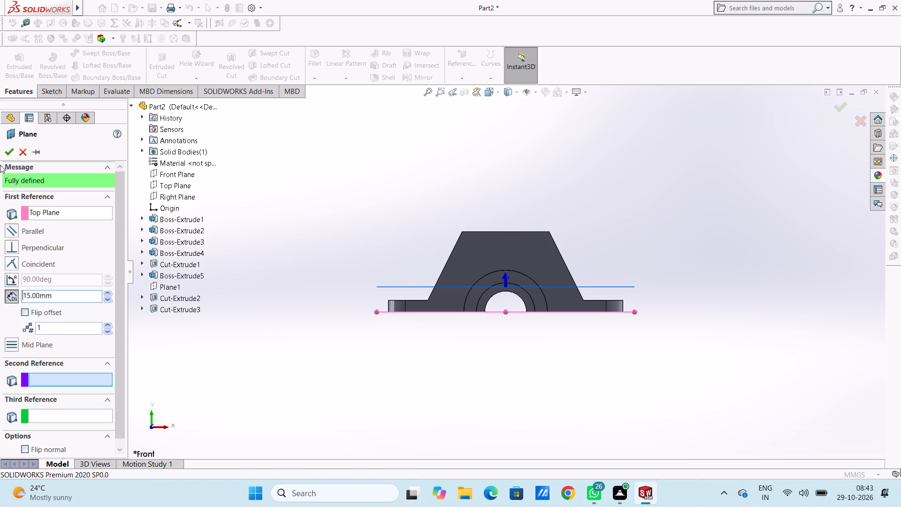
left_click(8, 151)
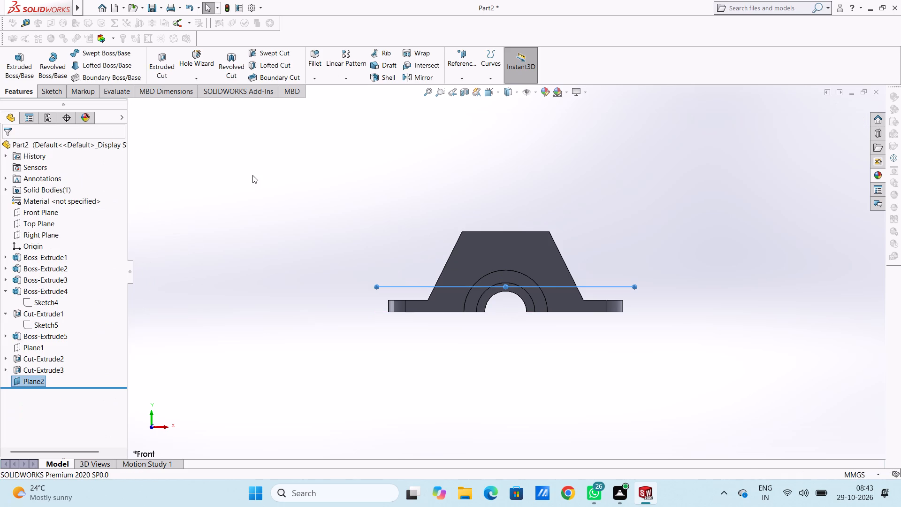
left_click(252, 175)
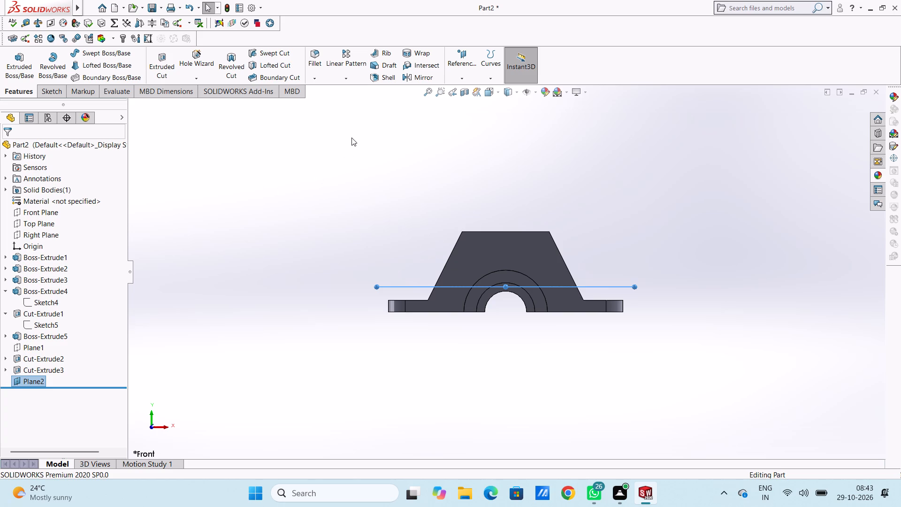
Edit the new reference plane's offset above the Top Plane, trying 48 mm and then setting it to 40 mm.
middle_click_drag(351, 138, 347, 212)
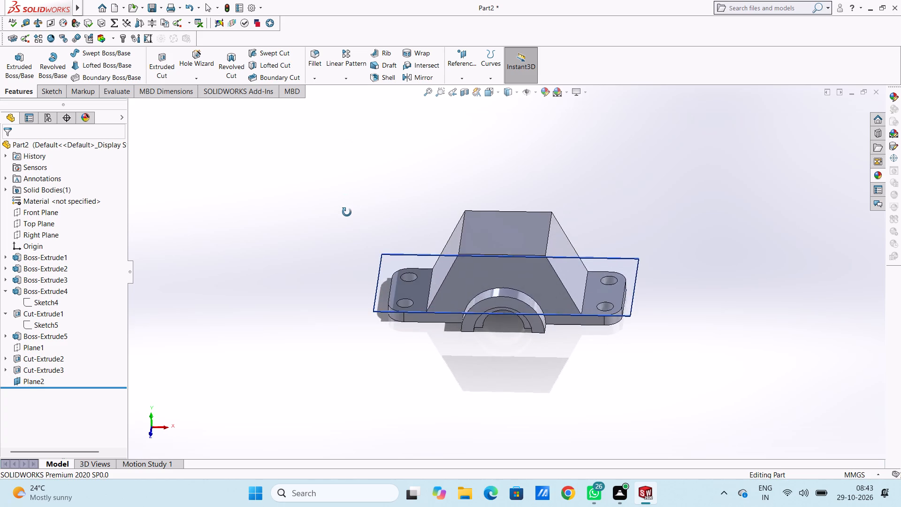
middle_click_drag(347, 212, 354, 226)
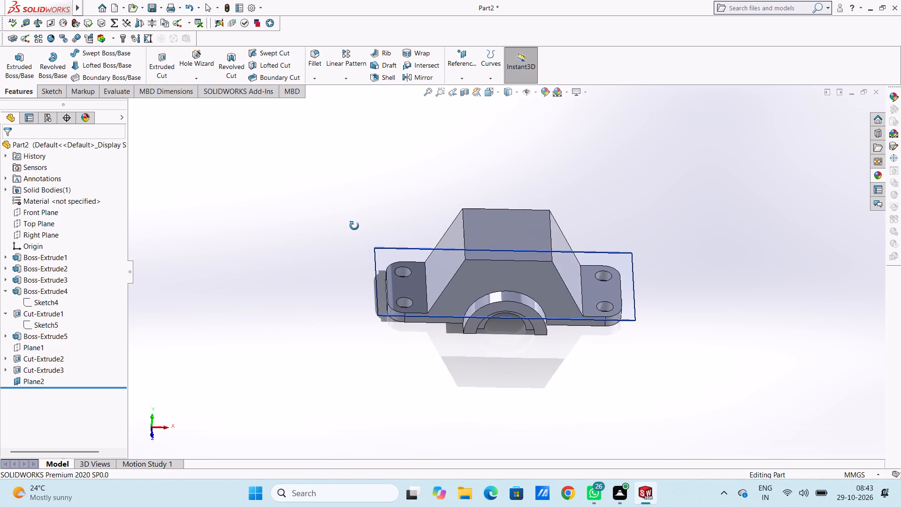
middle_click_drag(354, 226, 350, 132)
middle_click_drag(339, 221, 350, 215)
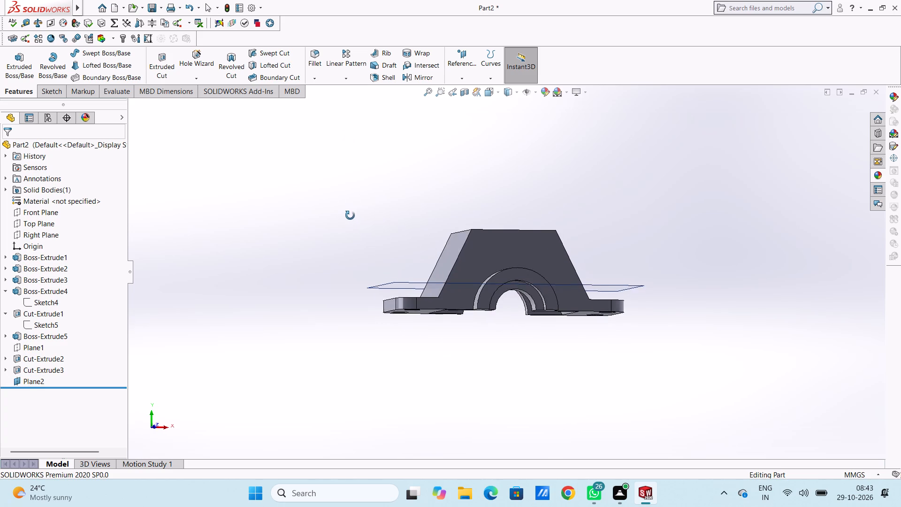
middle_click_drag(350, 215, 345, 212)
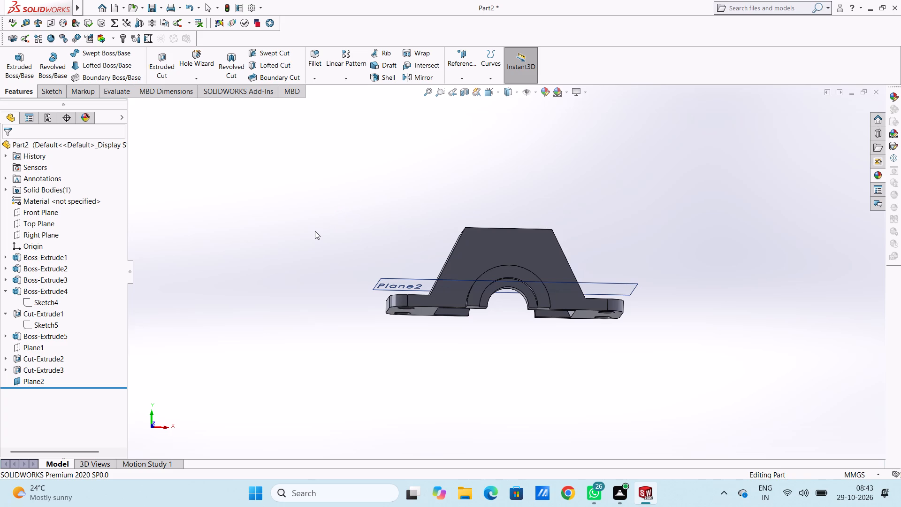
key("ctrl+1")
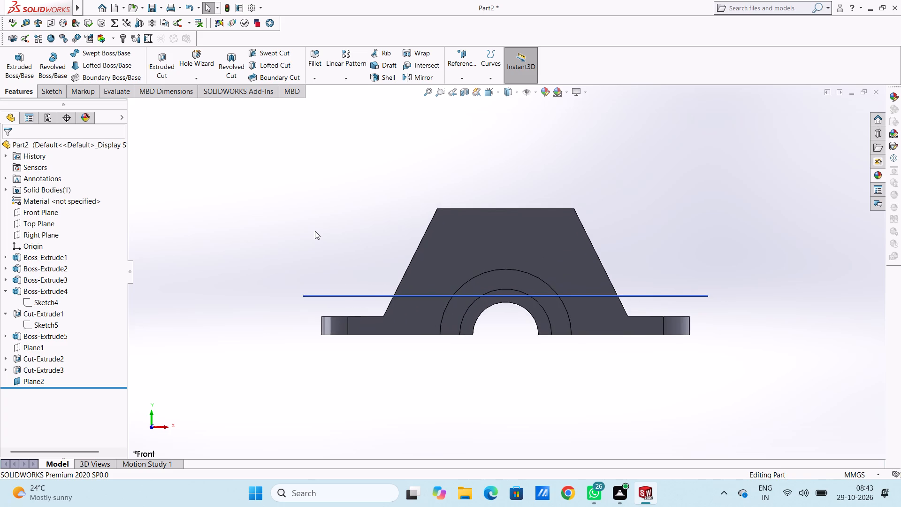
scroll(290, 253, "up", 3)
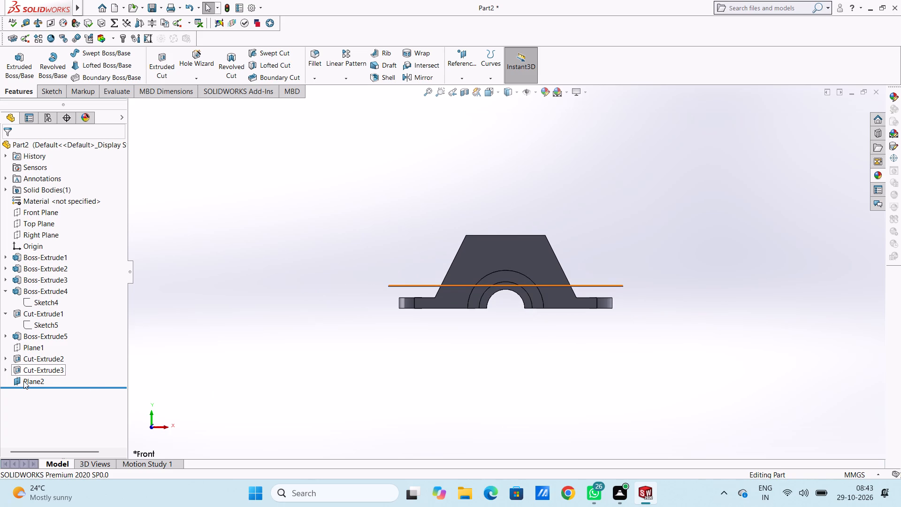
left_click(31, 381)
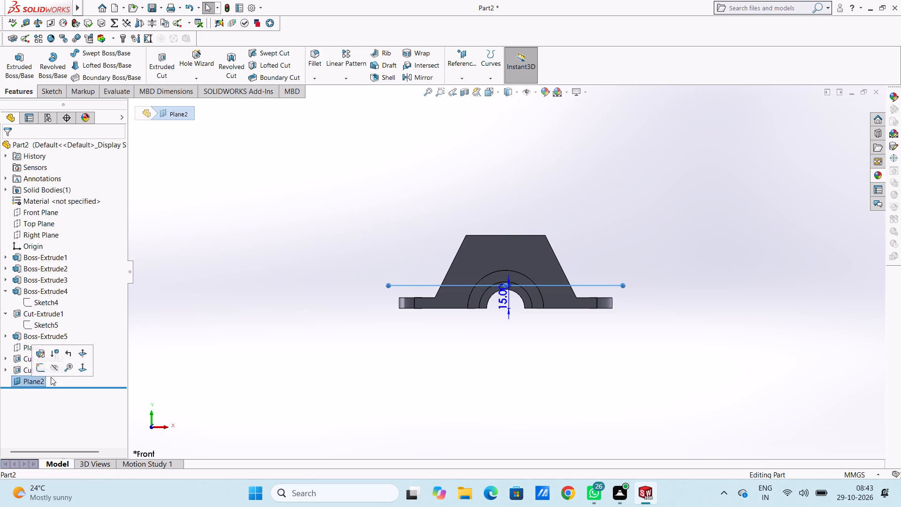
left_click(38, 351)
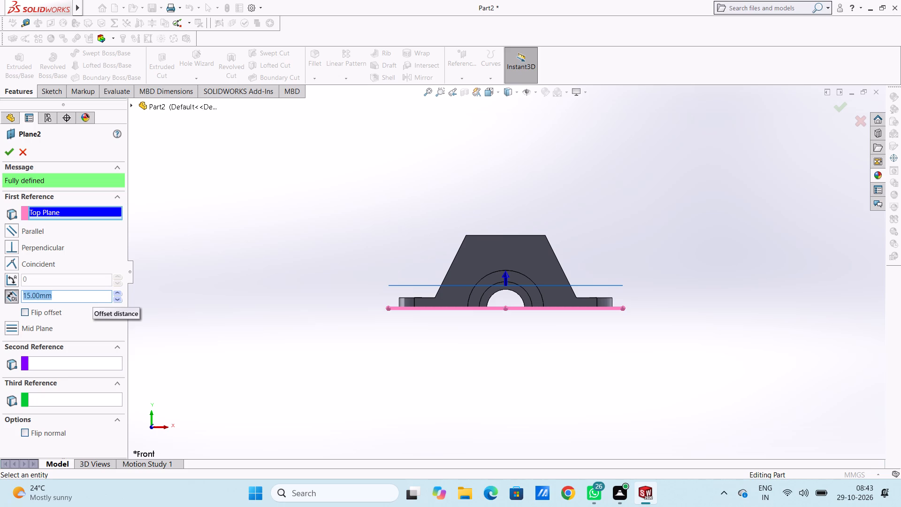
type("48")
key("Return")
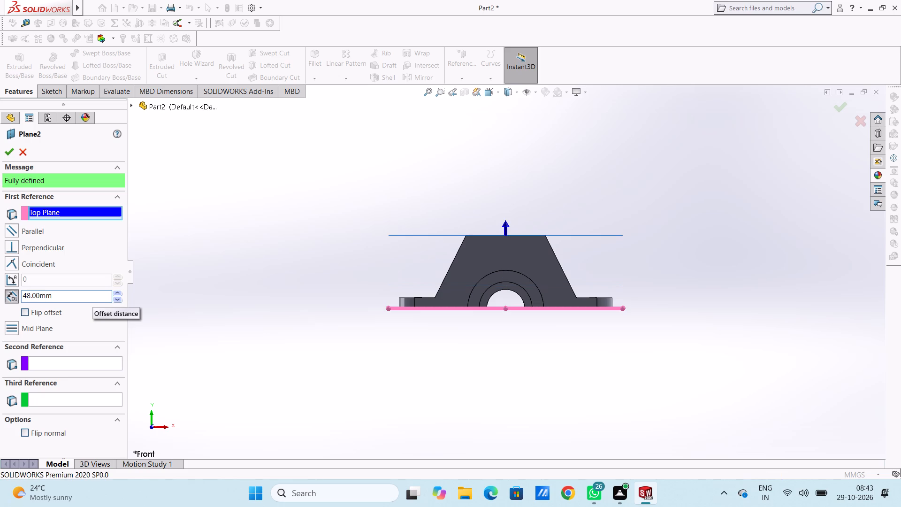
double_click(72, 292)
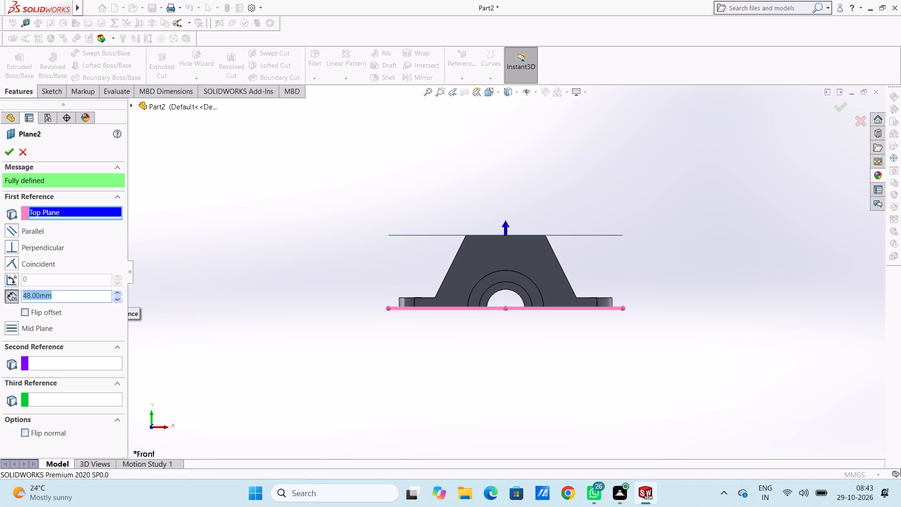
type("40")
key("Return")
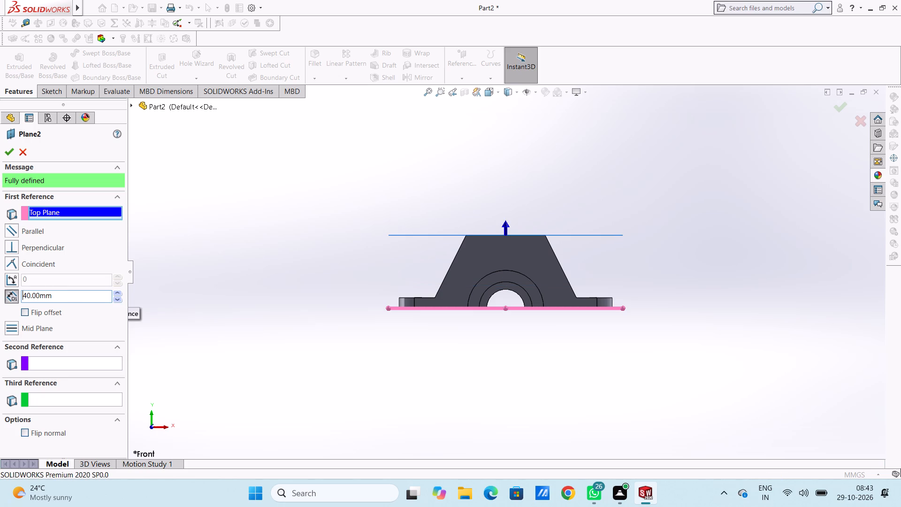
left_click(6, 154)
left_click(202, 236)
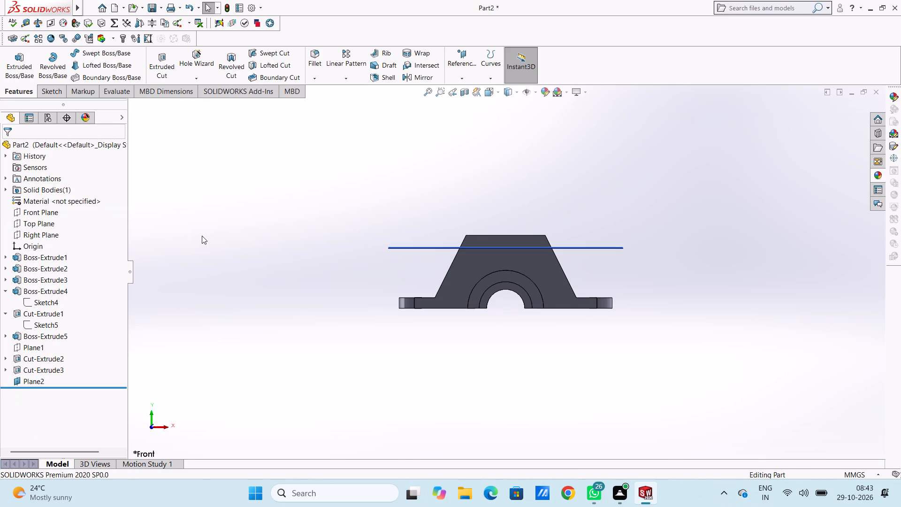
On the new offset plane, sketch a circle of about 4 mm radius over the left slope, about 34 mm from the origin and level with it.
key("ctrl+5")
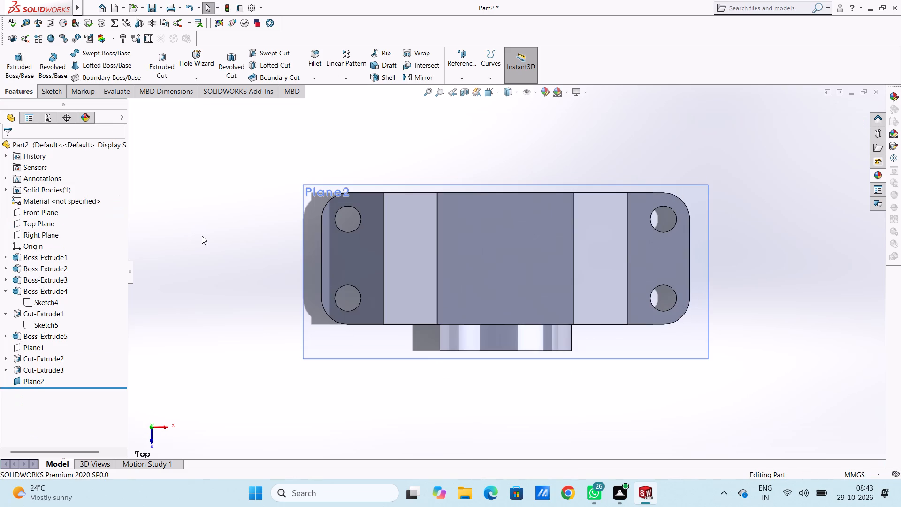
scroll(406, 265, "up", 5)
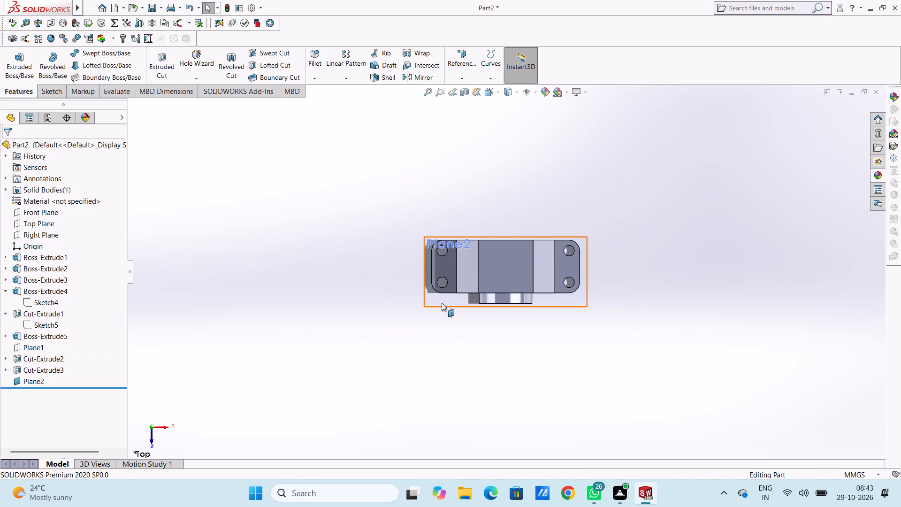
left_click(442, 303)
left_click(480, 278)
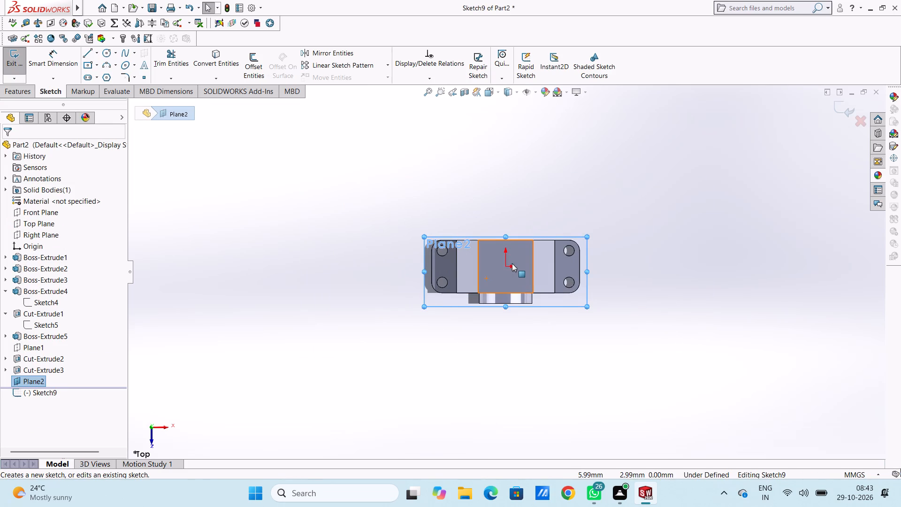
scroll(512, 263, "down", 6)
scroll(506, 314, "down", 2)
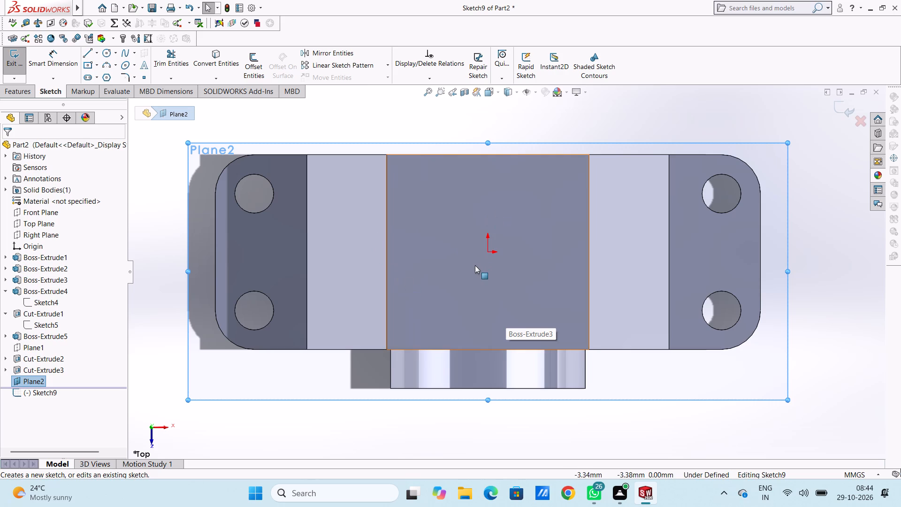
scroll(475, 265, "down", 2)
scroll(511, 265, "up", 4)
scroll(539, 293, "down", 2)
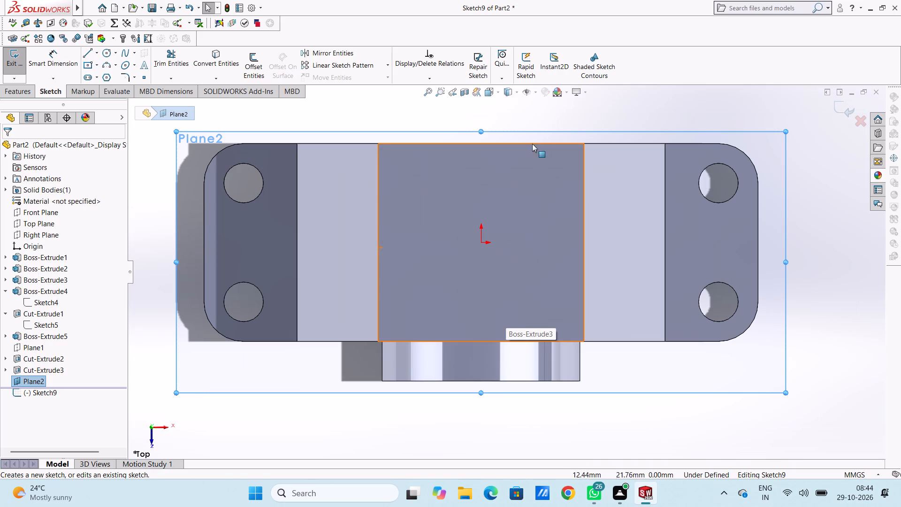
scroll(509, 260, "up", 4)
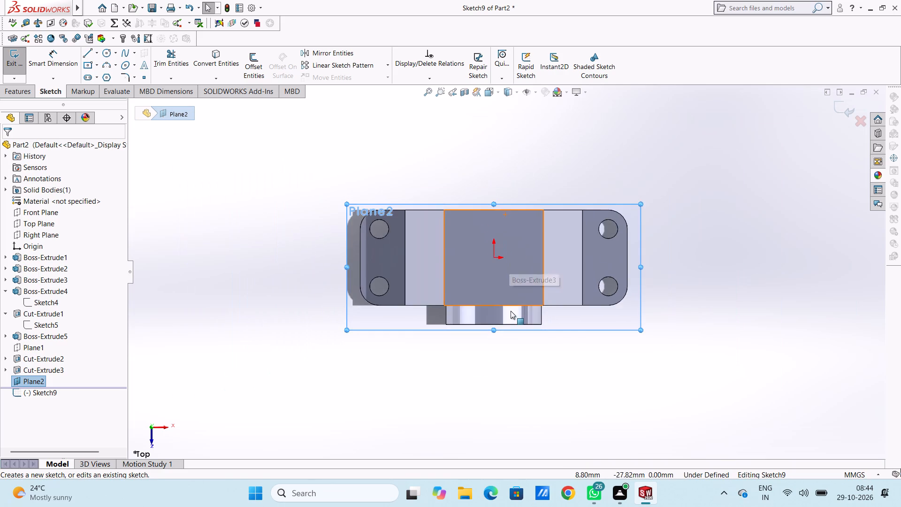
scroll(511, 311, "down", 3)
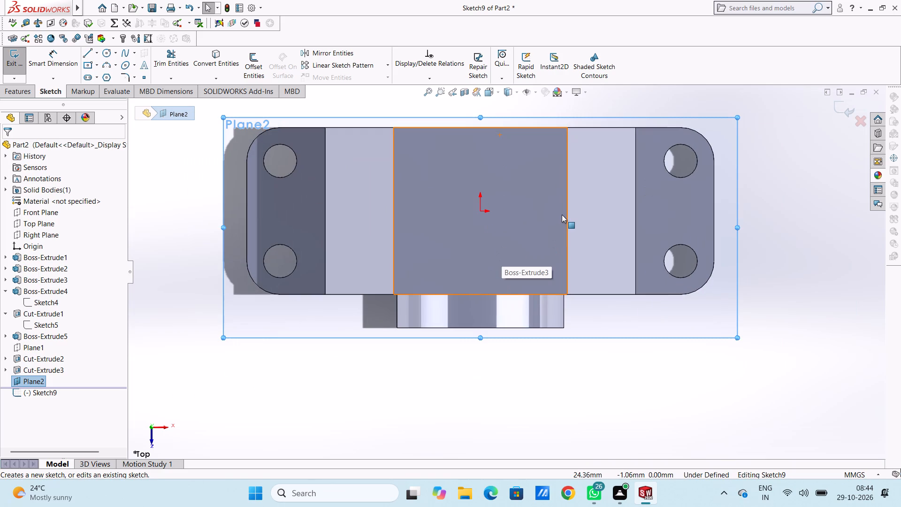
left_click(109, 53)
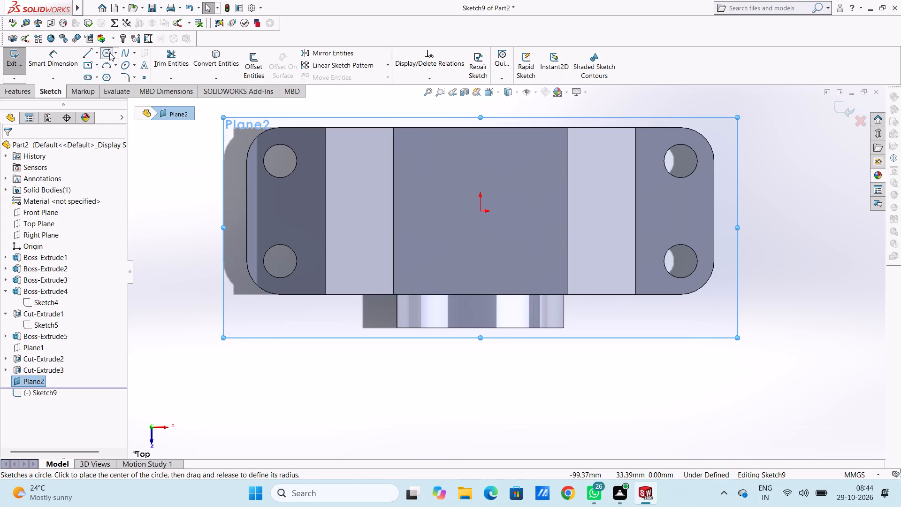
left_click(367, 208)
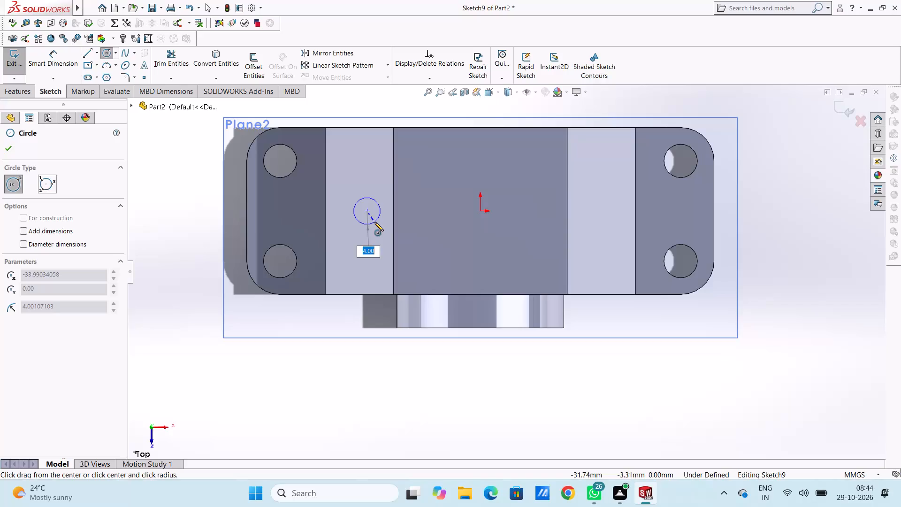
left_click(374, 222)
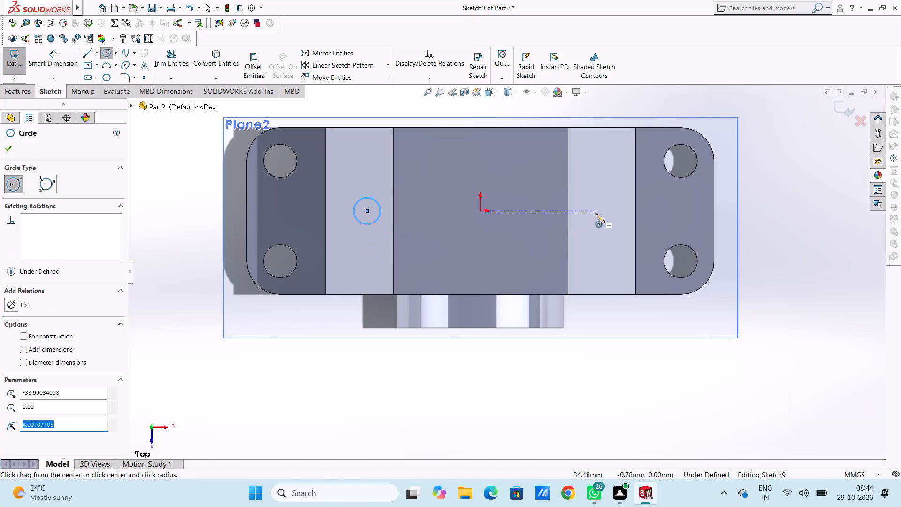
Sketch a circle of 5 mm radius over the right slope, level with the origin and about 33 mm from it.
left_click(591, 211)
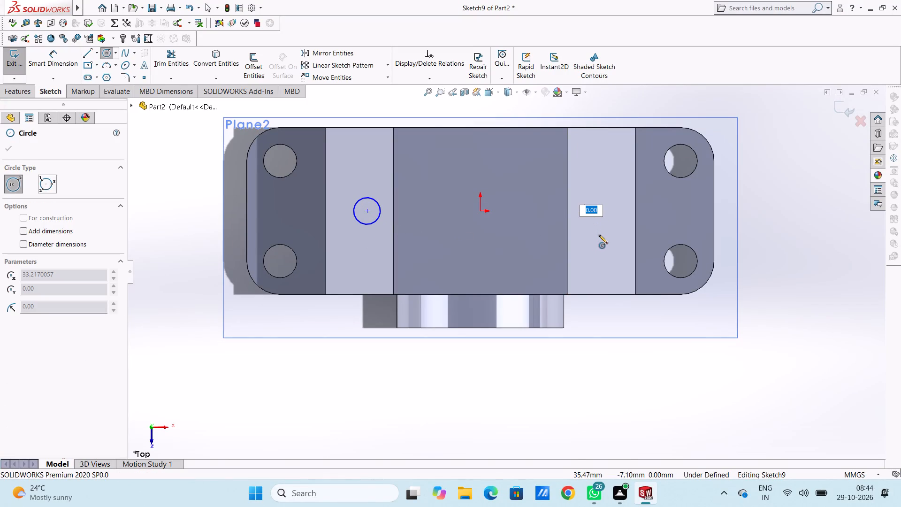
key("5")
key("Return")
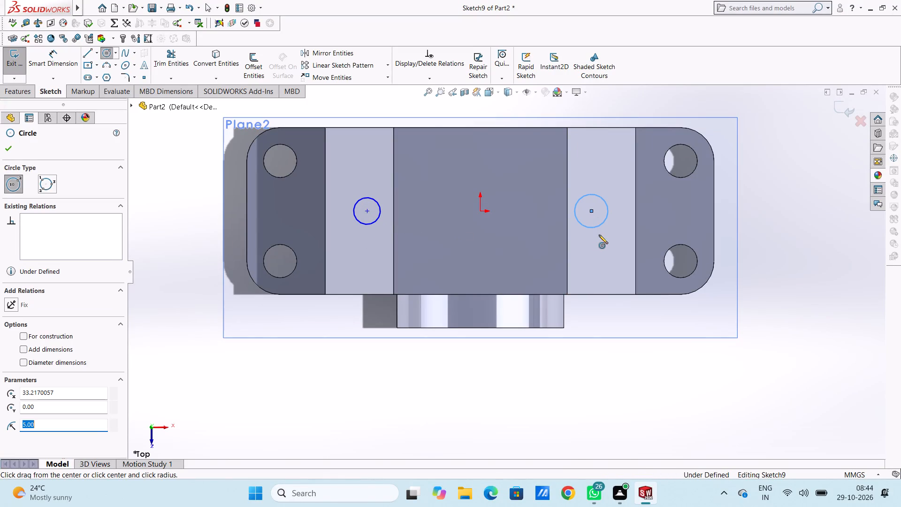
scroll(559, 241, "up", 3)
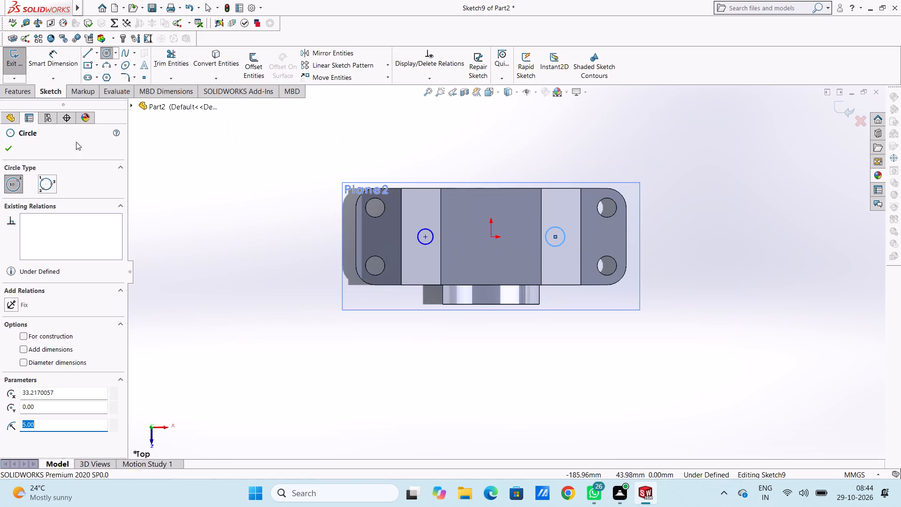
Dimension the circle over the left slope to a diameter of 10 mm.
left_click(8, 149)
left_click(60, 64)
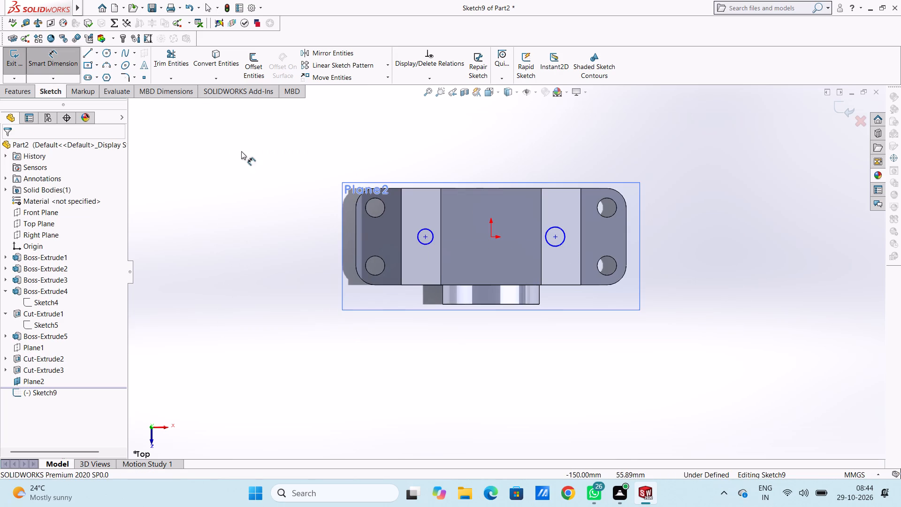
left_click(421, 229)
left_click(396, 133)
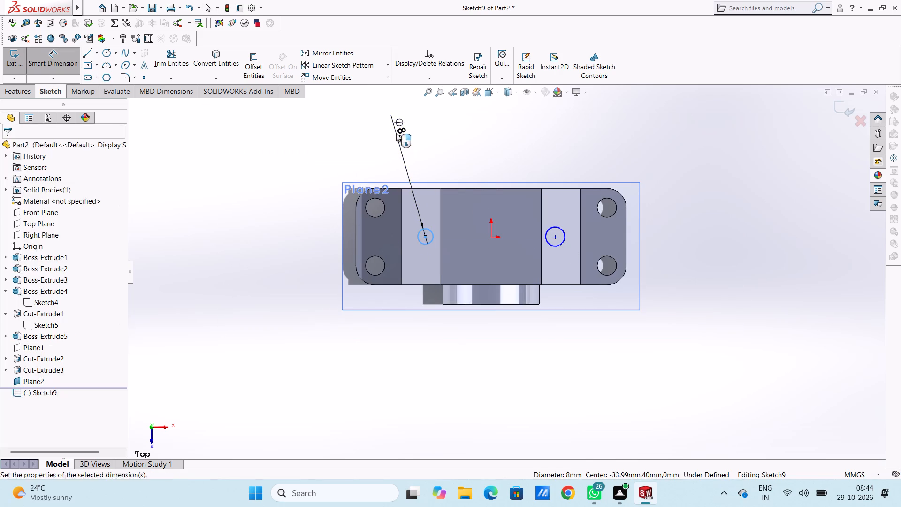
type("10")
key("Return")
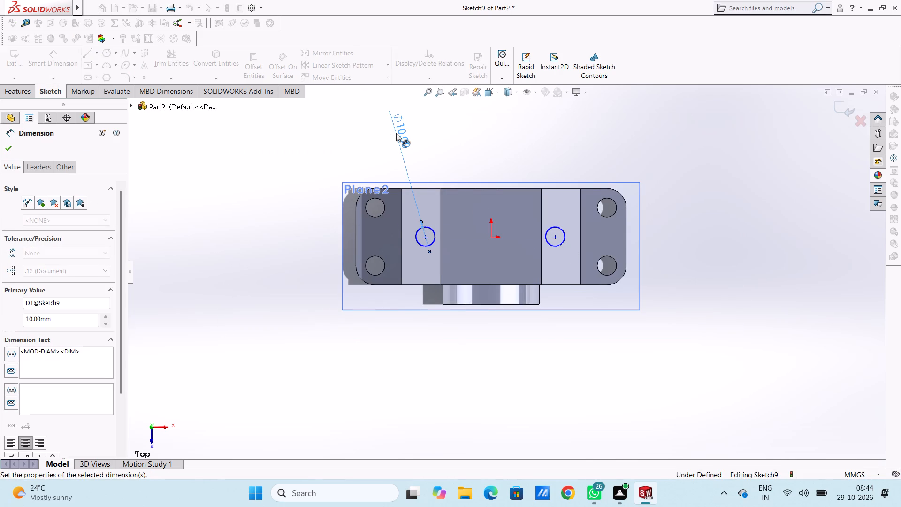
left_click(254, 172)
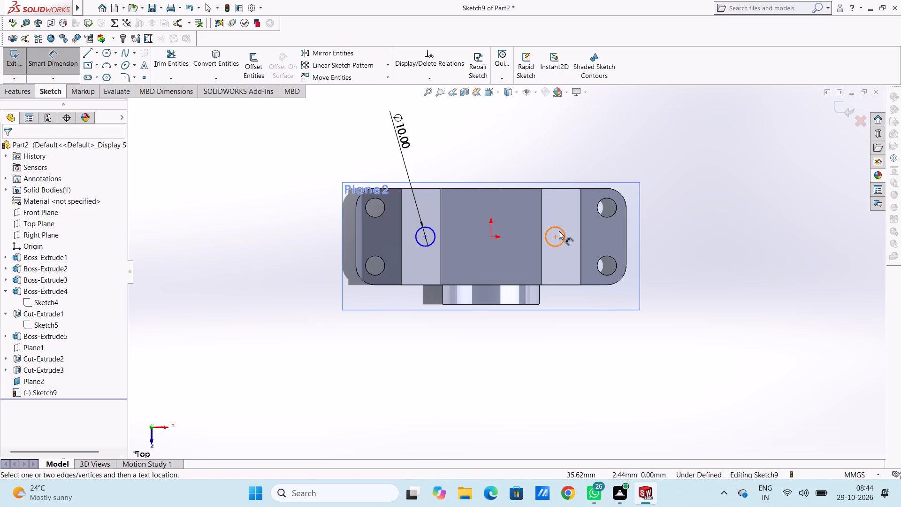
Dimension the circle over the right slope to a diameter of 10 mm.
left_click(559, 231)
left_click(559, 227)
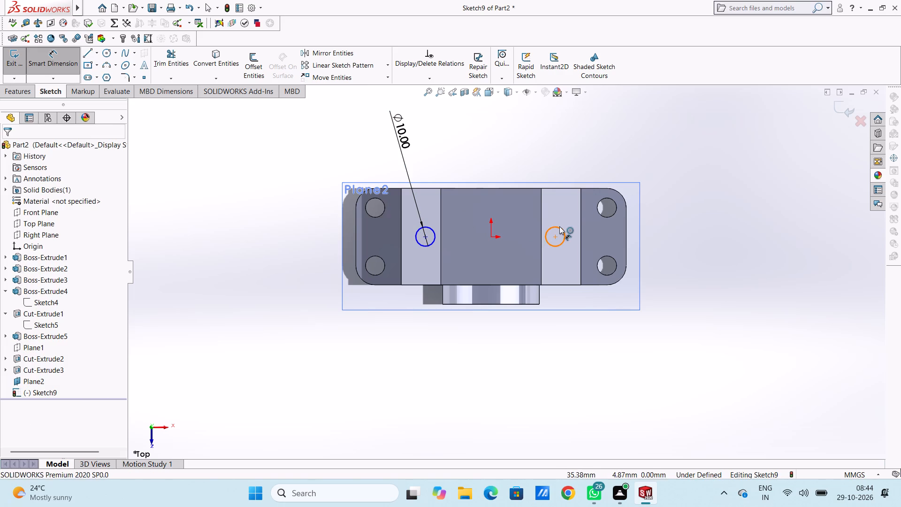
left_click(653, 147)
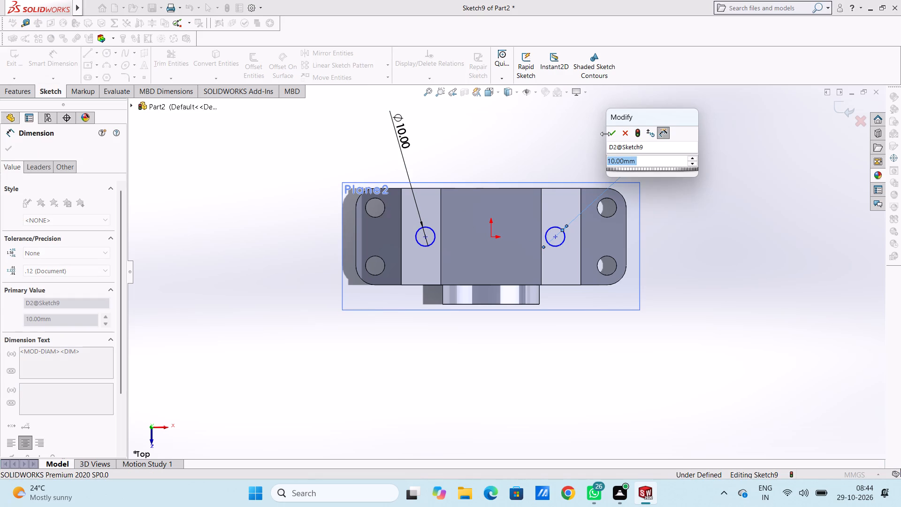
left_click(605, 134)
left_click(611, 132)
left_click(533, 155)
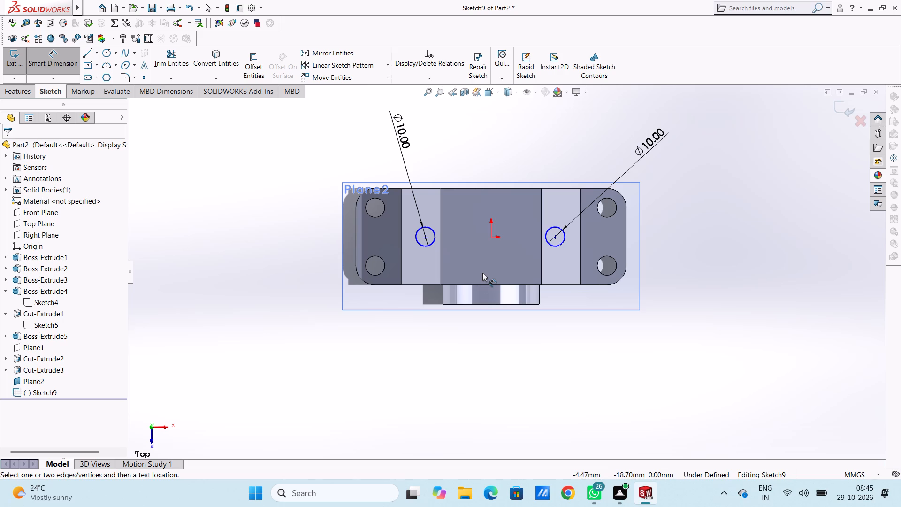
Dimension the horizontal distance between the two circle centres as 76 mm.
scroll(492, 281, "down", 3)
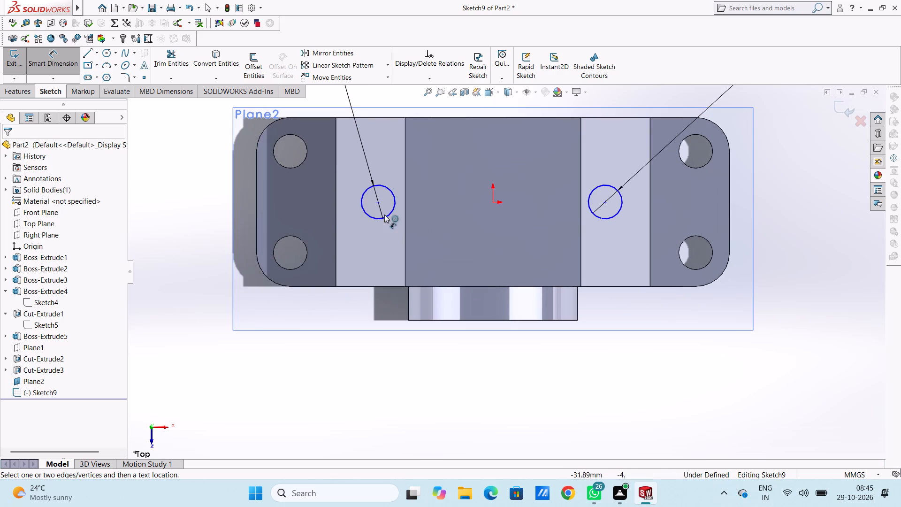
left_click(378, 203)
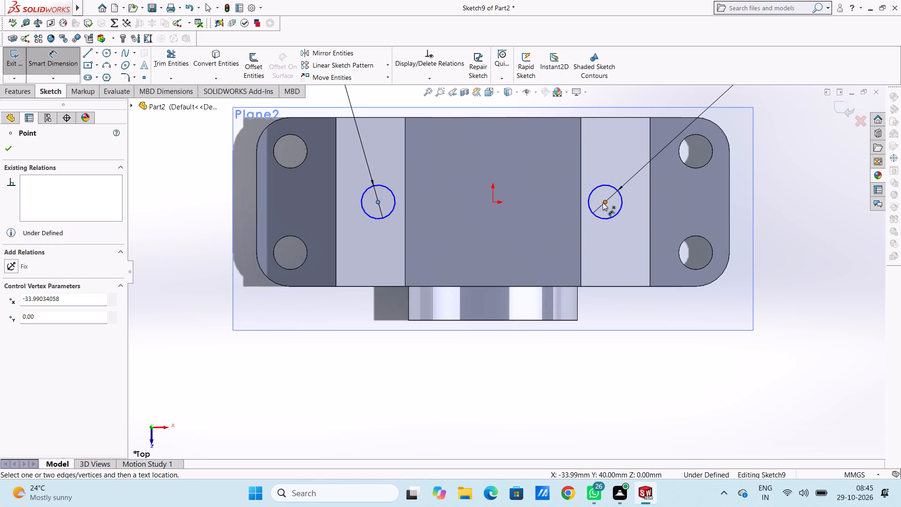
left_click(603, 202)
left_click(766, 380)
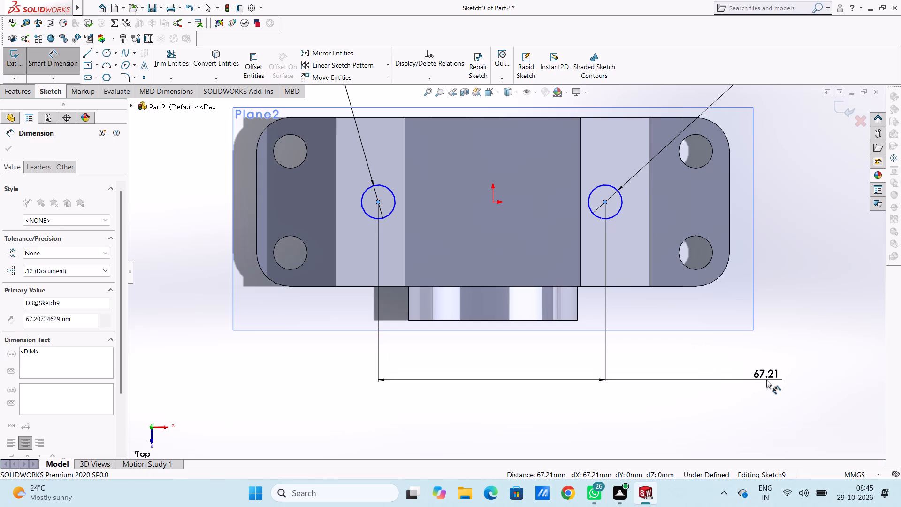
type("76")
key("Return")
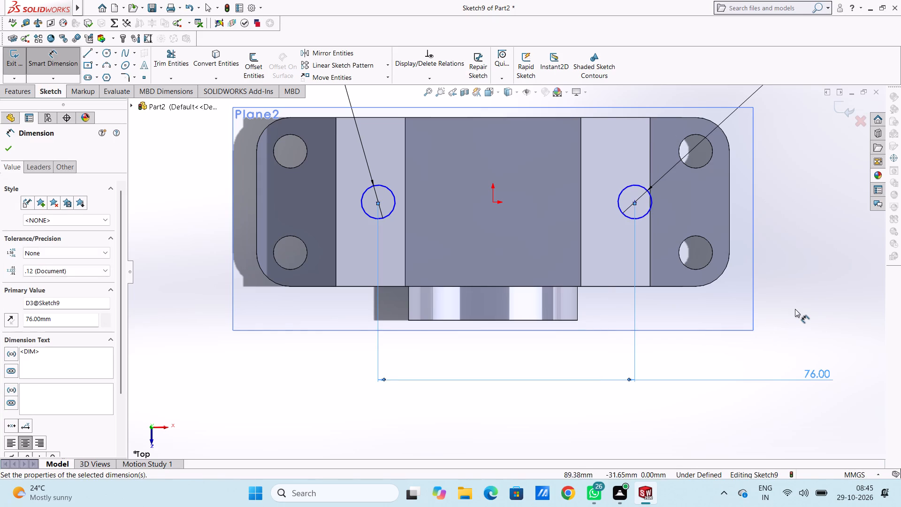
left_click(795, 308)
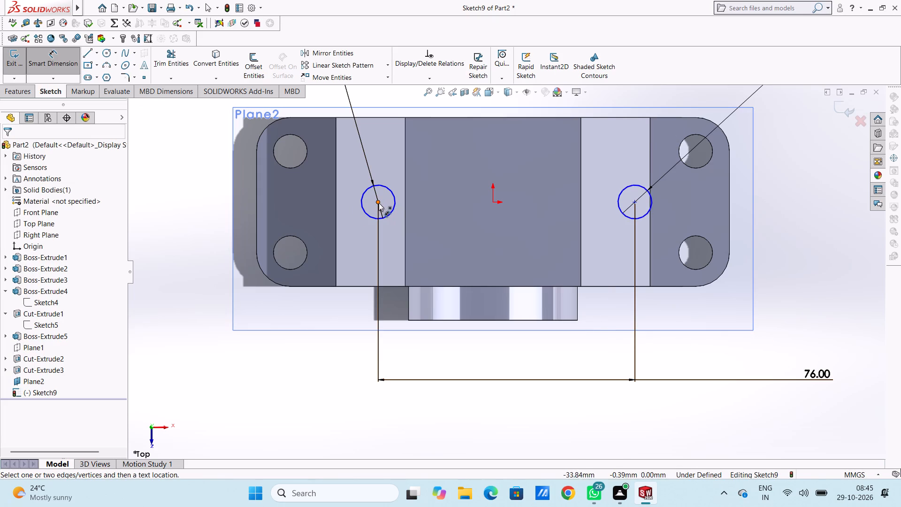
Dimension the left circle's centre horizontally from the origin as half of 76 mm, giving 38 mm.
left_click(379, 202)
left_click(492, 201)
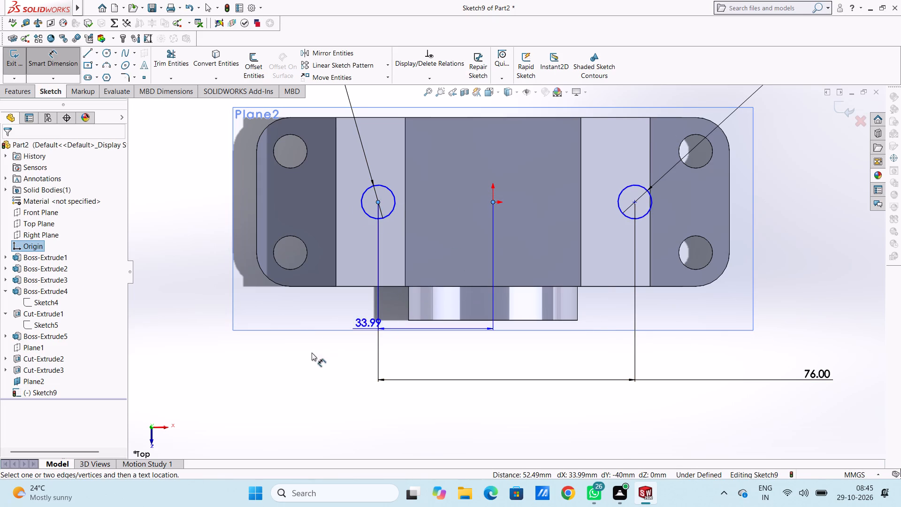
scroll(288, 358, "up", 2)
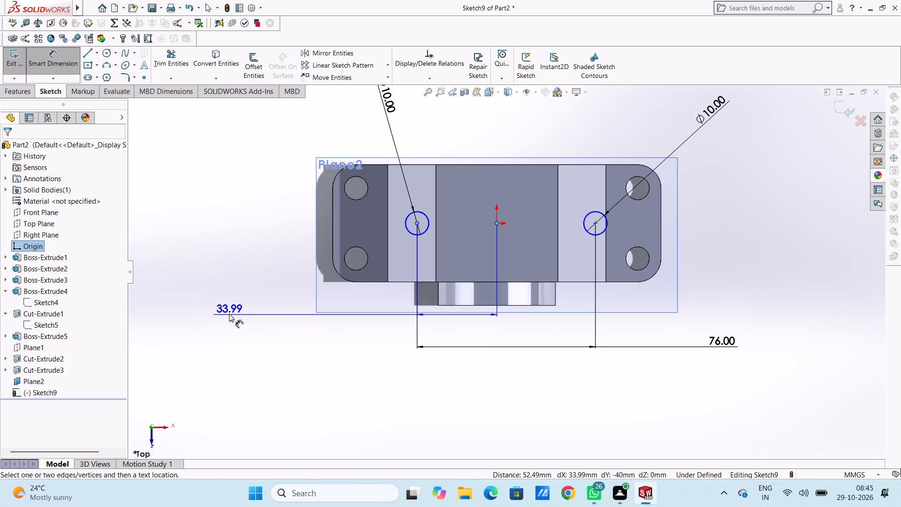
left_click(226, 324)
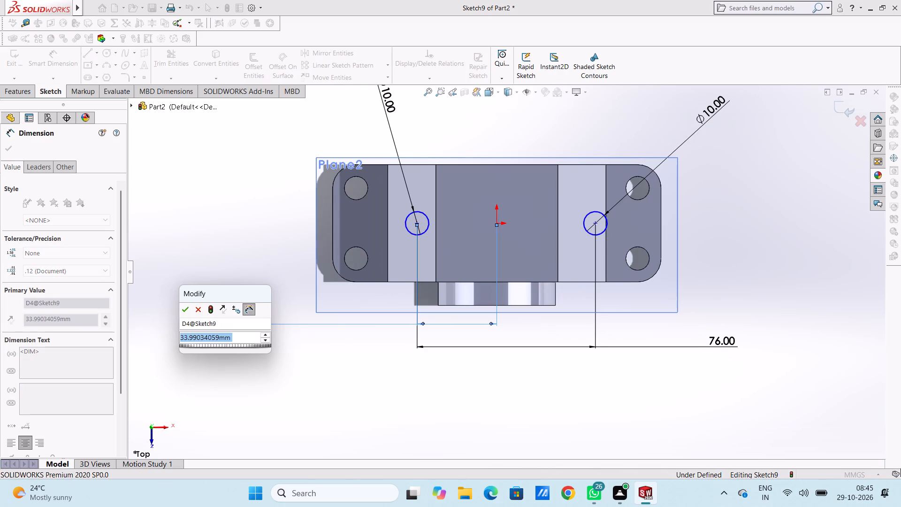
type("76")
key("slash")
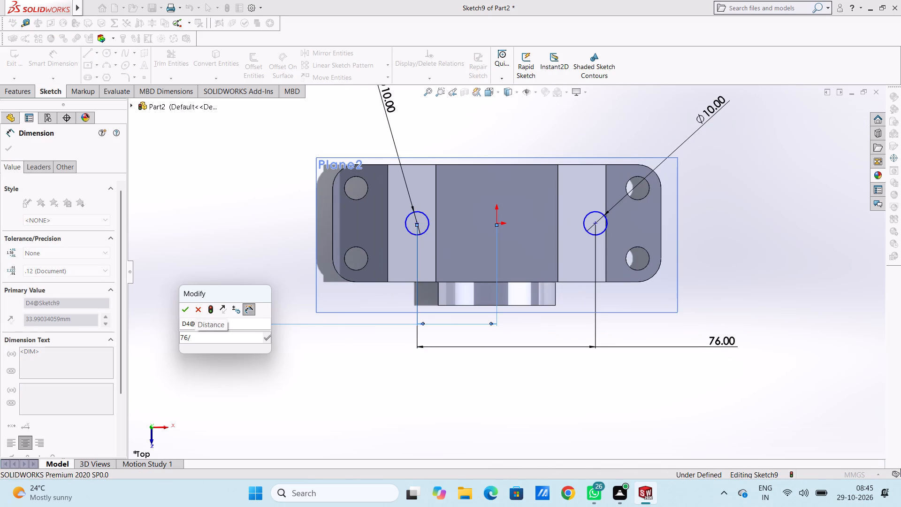
key("2")
key("Return")
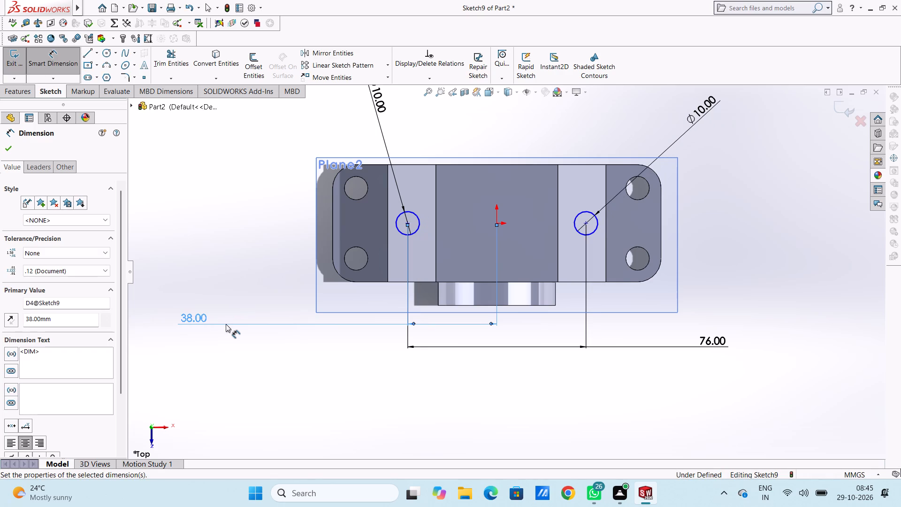
left_click(244, 258)
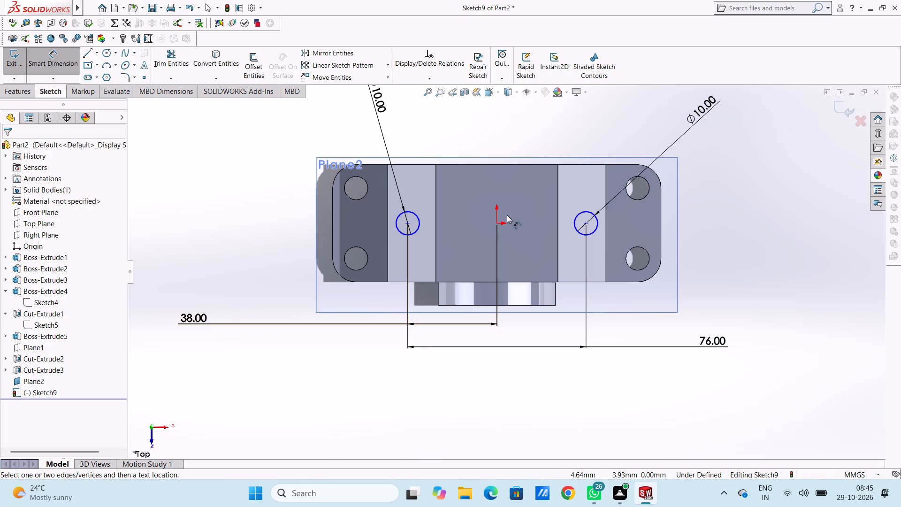
Dimension the left circle's centre 25 mm from the block's upper edge in the top view.
left_click(408, 226)
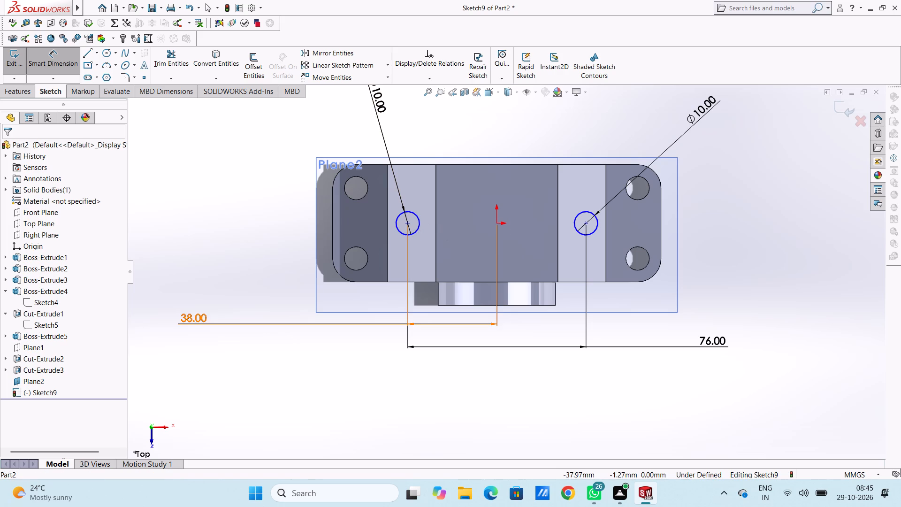
left_click(260, 237)
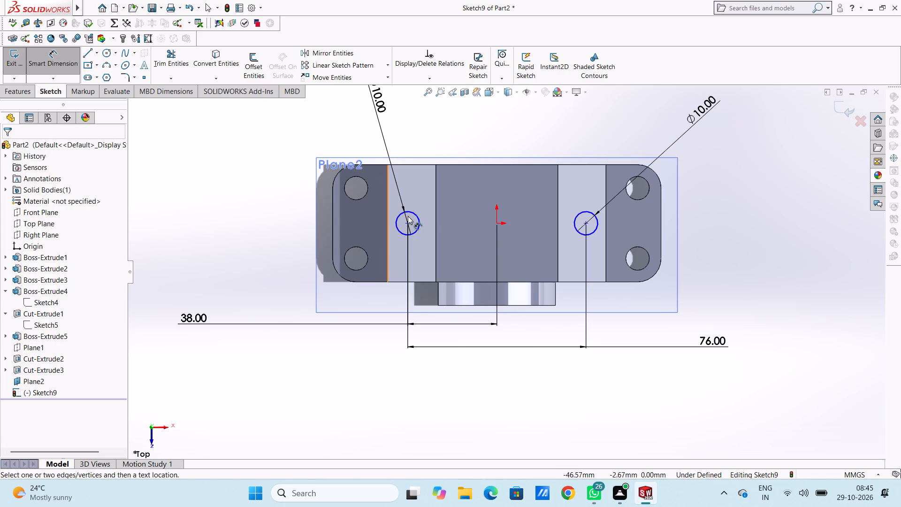
left_click(408, 224)
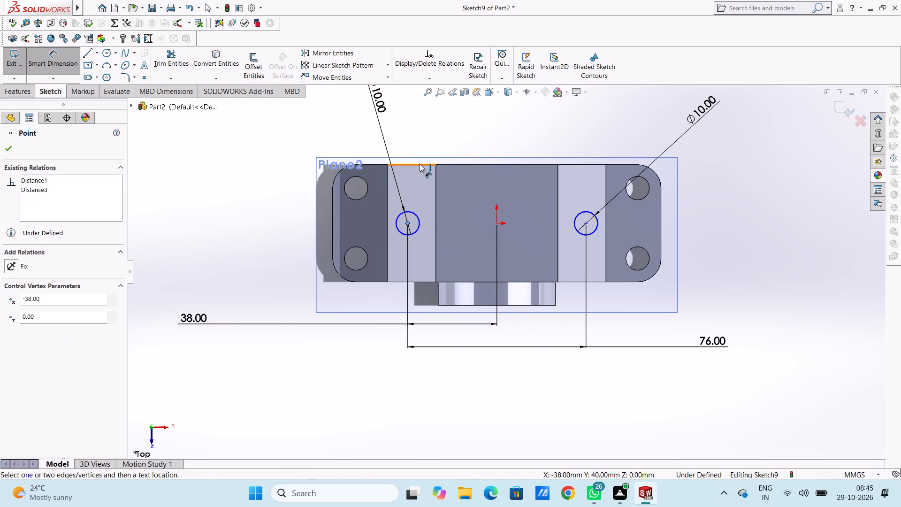
left_click(420, 163)
left_click(202, 159)
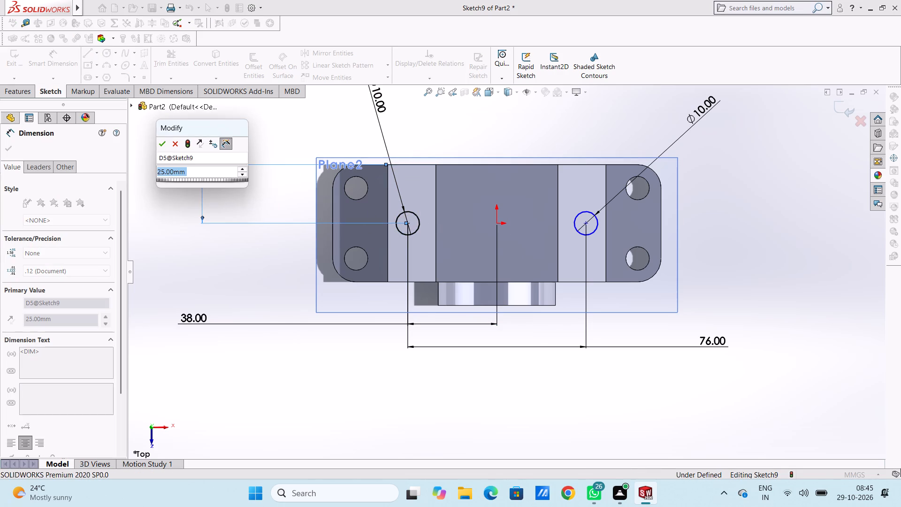
double_click(162, 147)
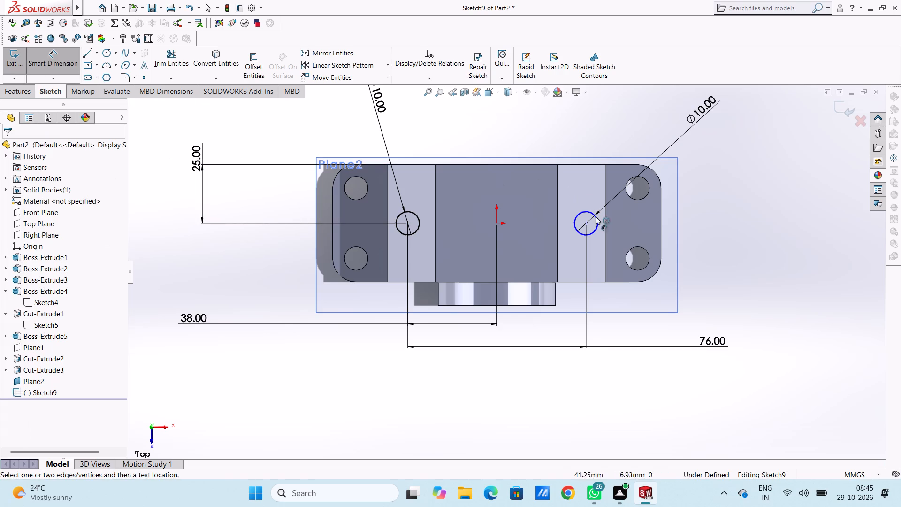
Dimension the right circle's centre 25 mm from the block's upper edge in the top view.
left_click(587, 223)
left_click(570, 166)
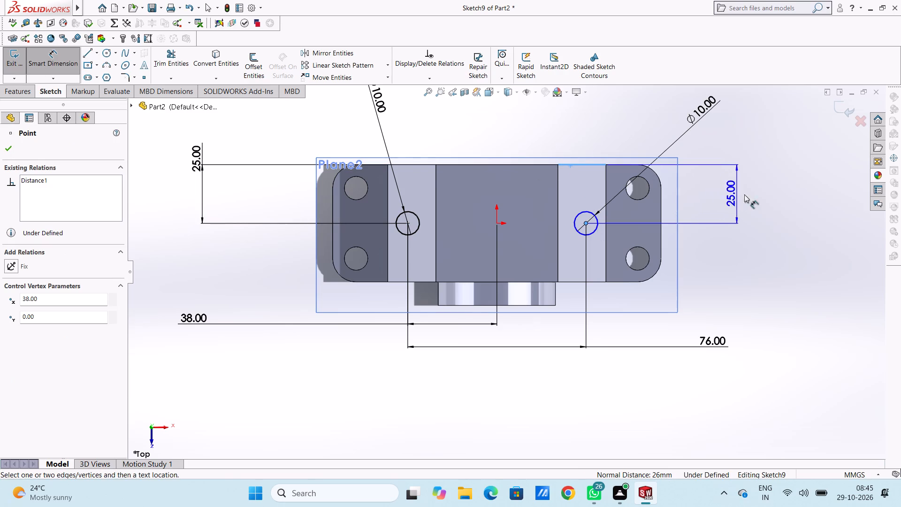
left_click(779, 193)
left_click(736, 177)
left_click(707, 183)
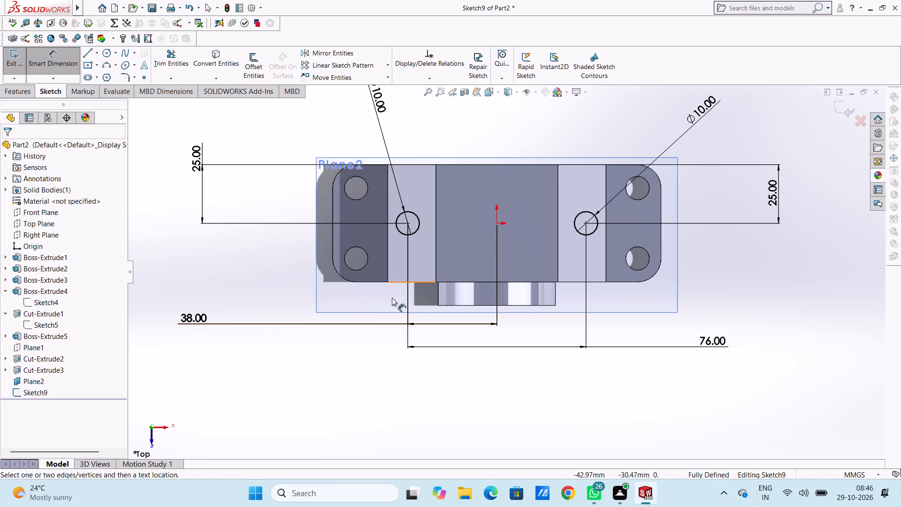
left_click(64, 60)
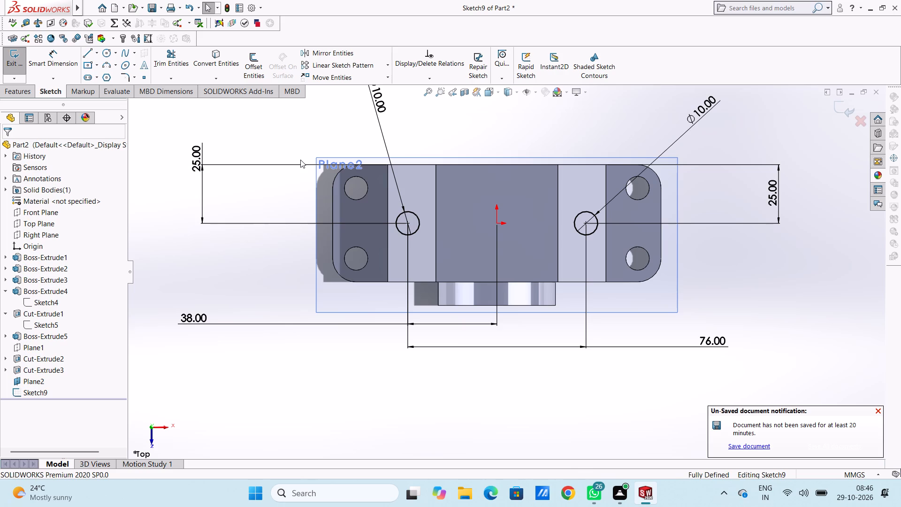
Sketch a horizontal midpoint line centred on the origin, entering 95/2 as the half-length for a 95 mm line.
left_click(95, 55)
left_click(106, 89)
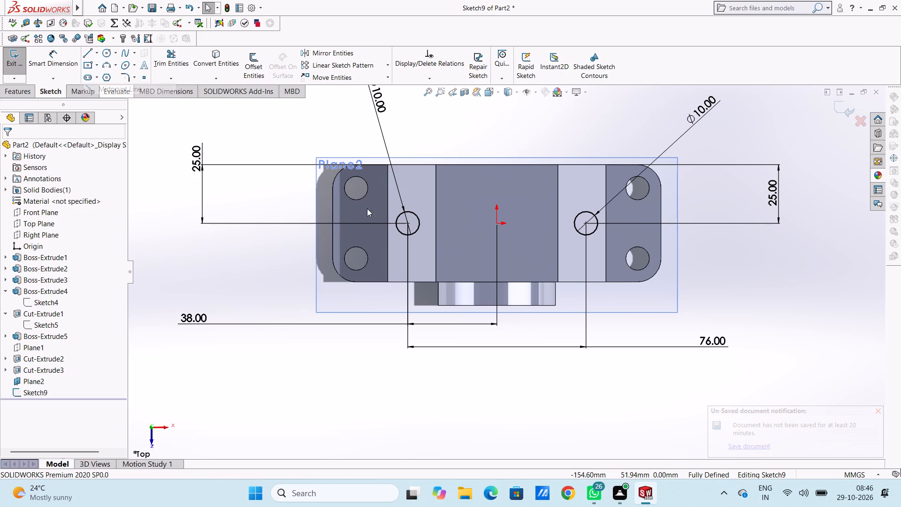
left_click(496, 223)
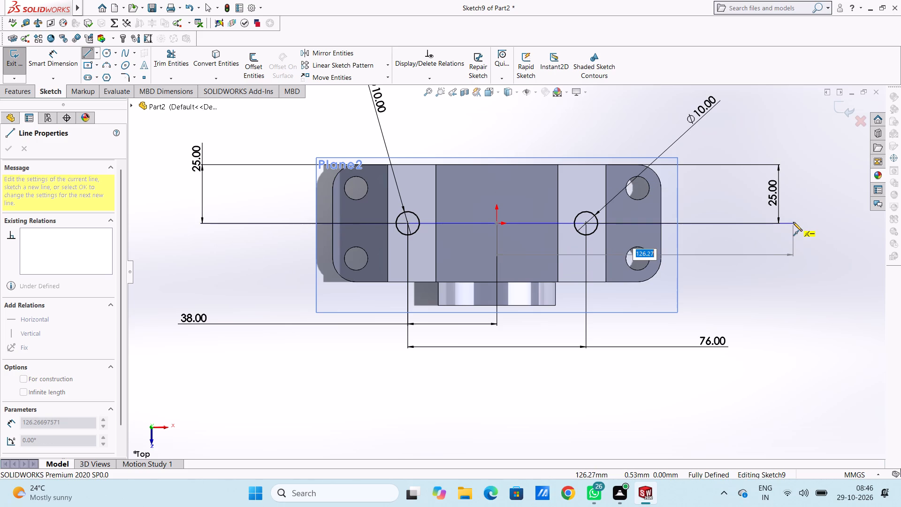
type("95/2")
key("Return")
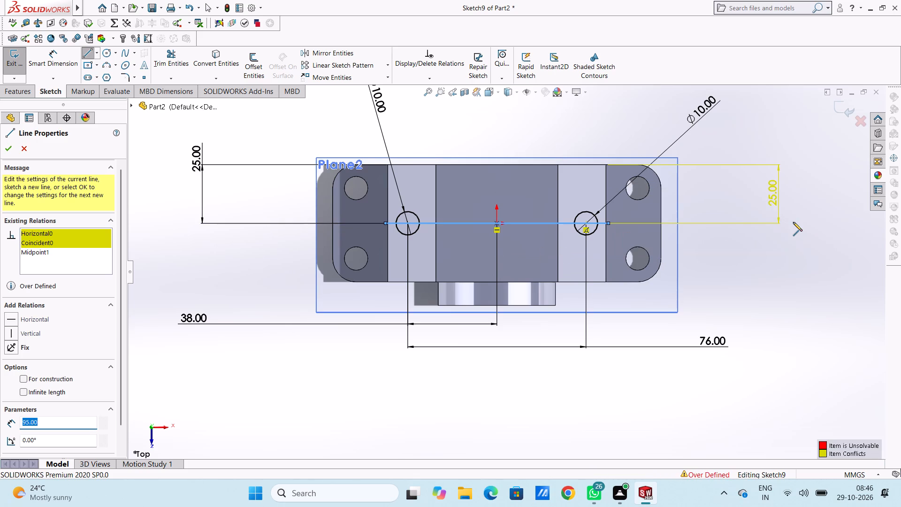
right_click(785, 303)
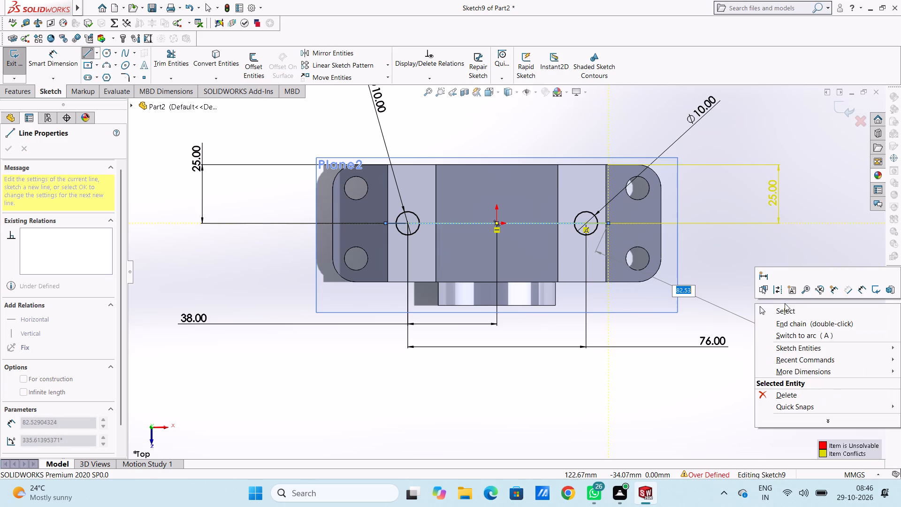
left_click(786, 313)
left_click(779, 252)
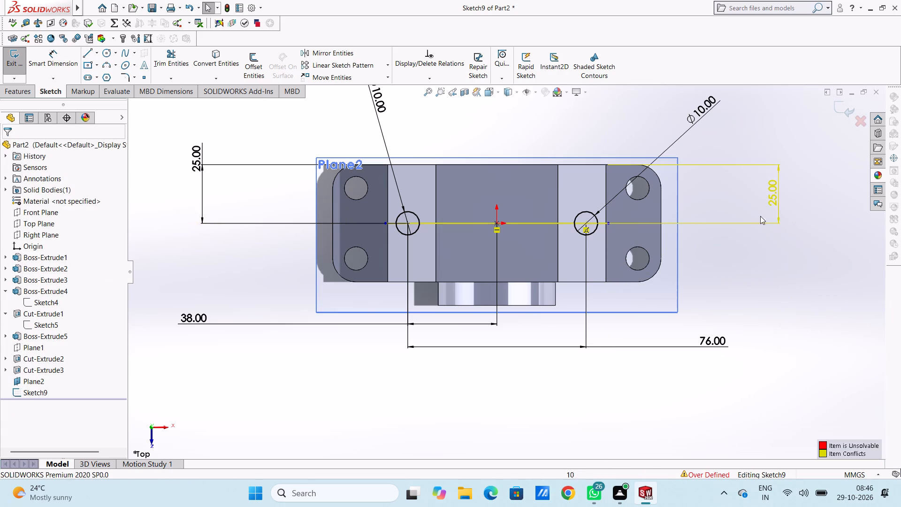
Delete the 25 mm dimension between the right circle's centre and the block's edge.
left_click(774, 192)
right_click(795, 201)
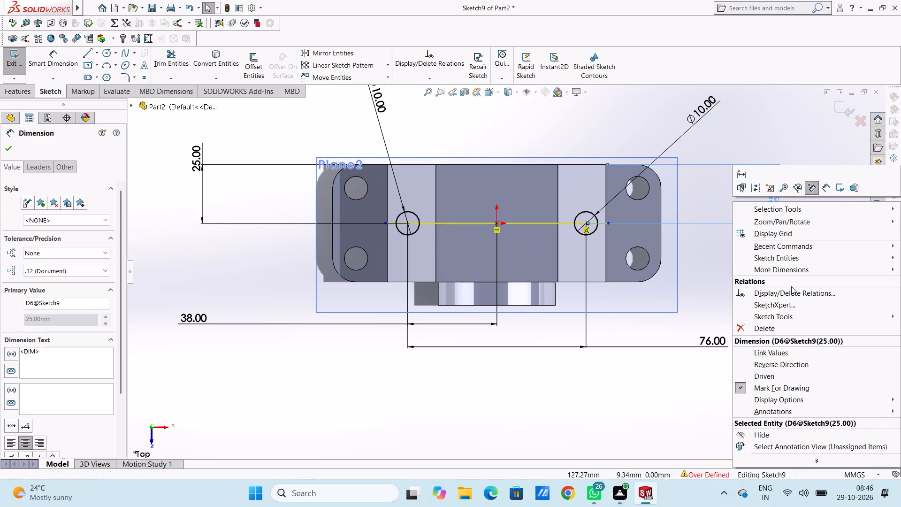
left_click(784, 328)
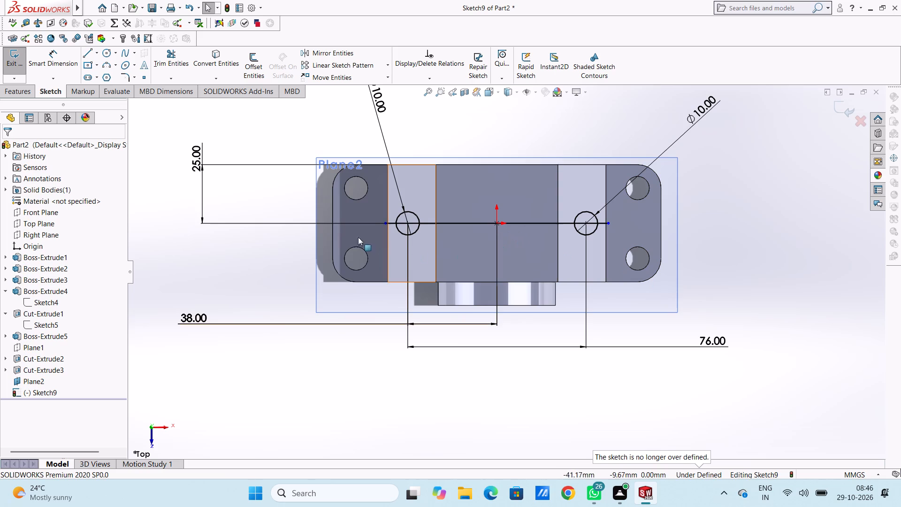
Sketch a centre rectangle on the left circle's centre, 15 mm high and 19 mm wide, reaching the horizontal line's left end.
left_click(88, 66)
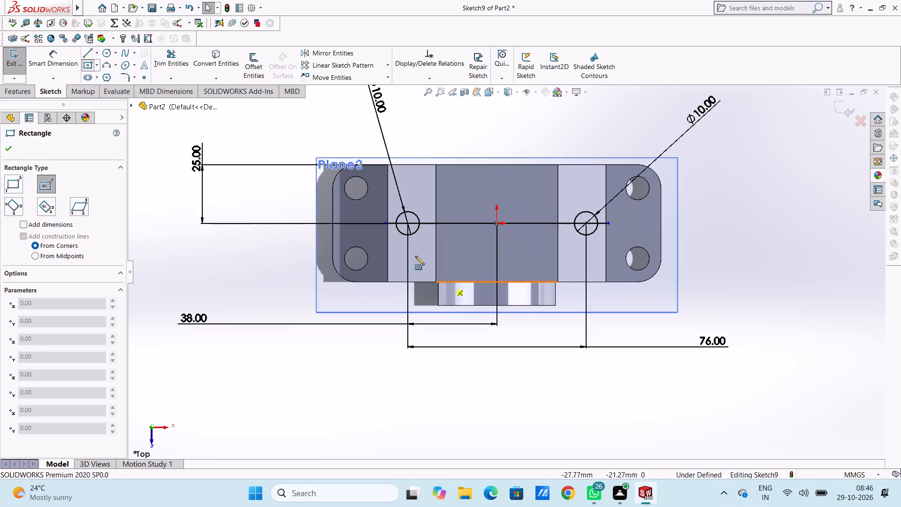
scroll(395, 222, "down", 4)
left_click(455, 242)
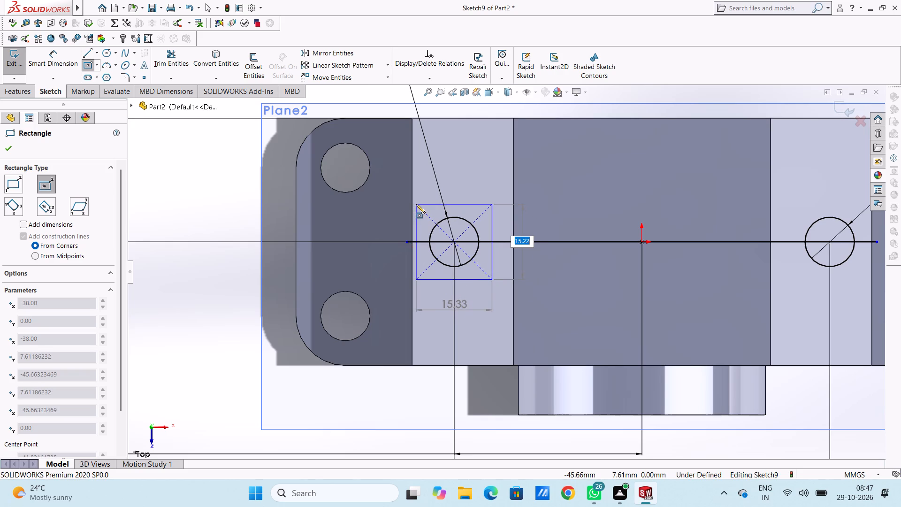
type("15")
key("Return")
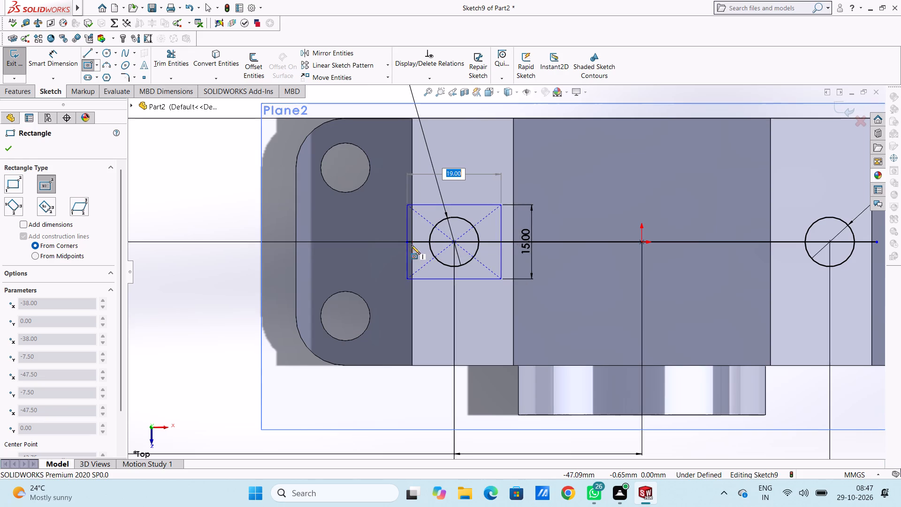
scroll(422, 249, "down", 5)
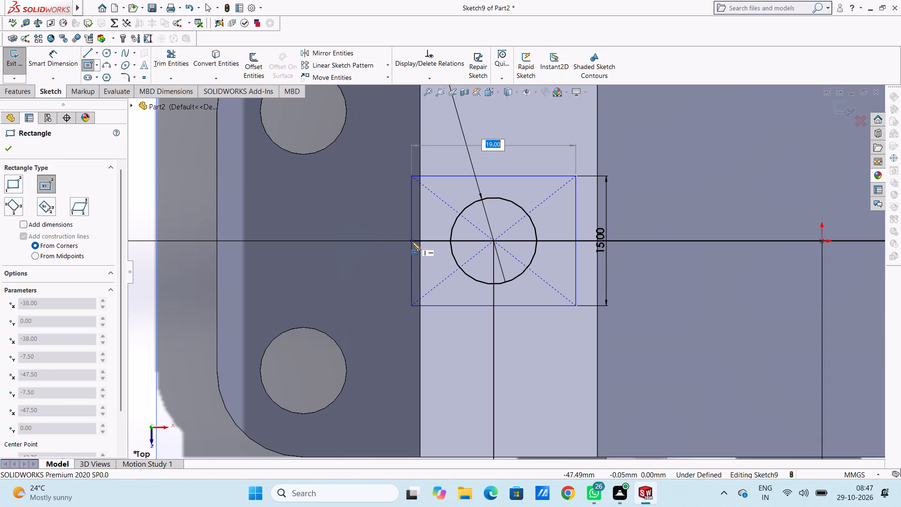
left_click(412, 241)
scroll(358, 233, "up", 6)
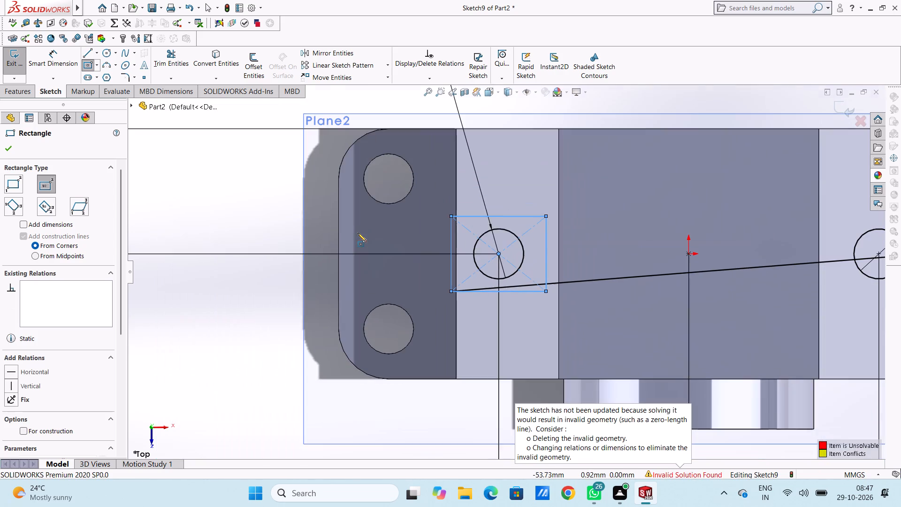
scroll(694, 277, "up", 4)
scroll(752, 266, "down", 4)
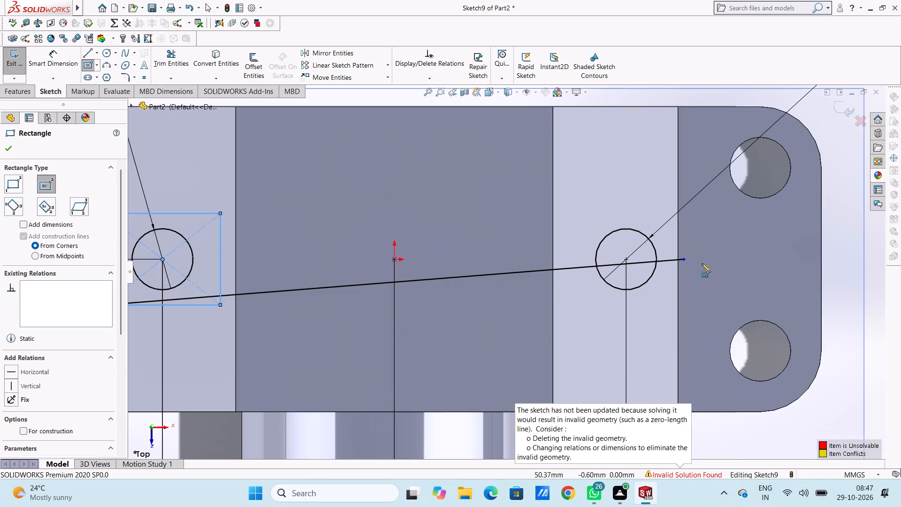
scroll(657, 266, "up", 5)
scroll(487, 283, "up", 4)
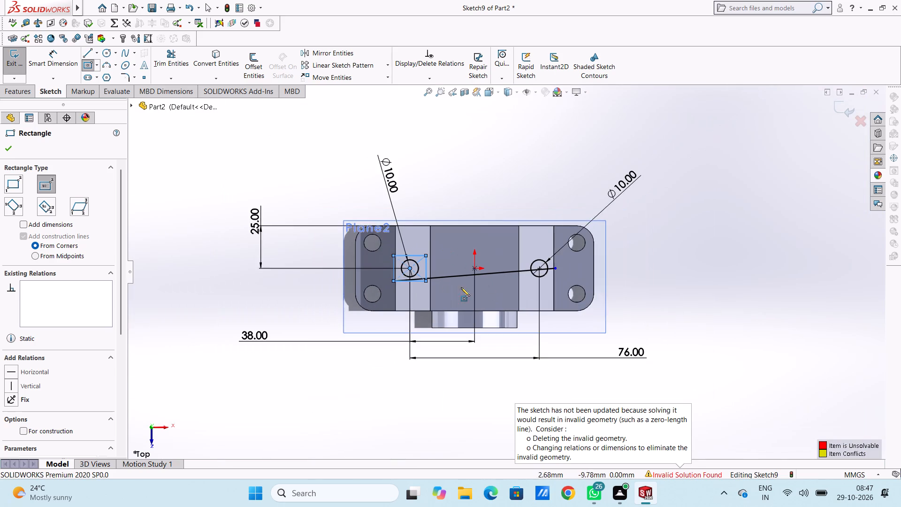
left_click(8, 148)
left_click(308, 162)
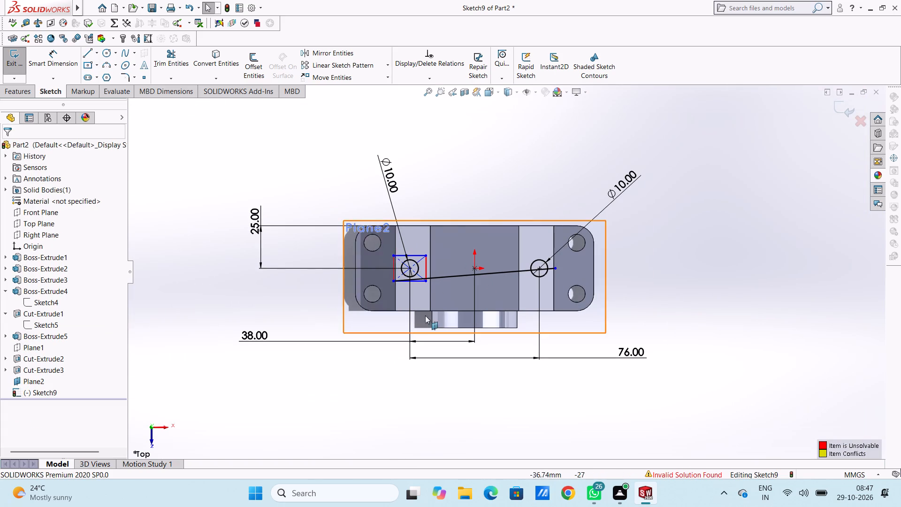
Delete the long, now slanted line running between the two circles.
scroll(428, 315, "down", 5)
left_click(479, 207)
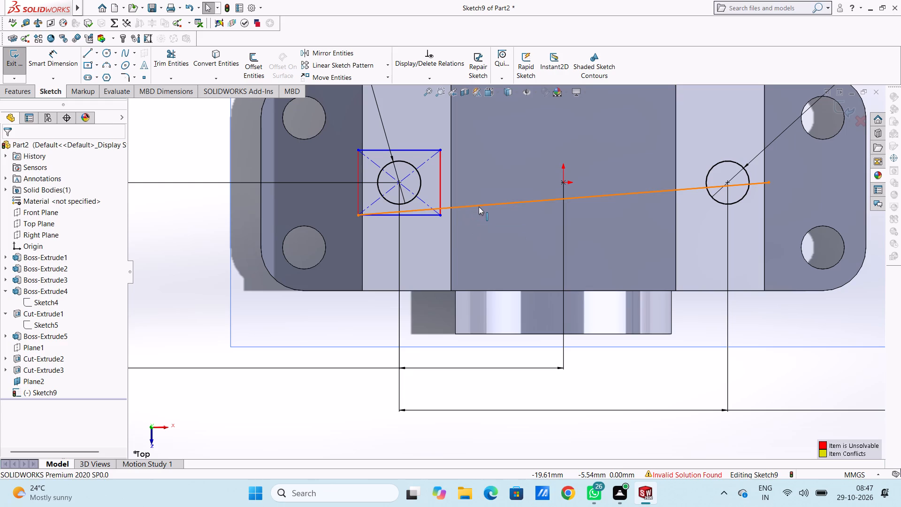
right_click(193, 221)
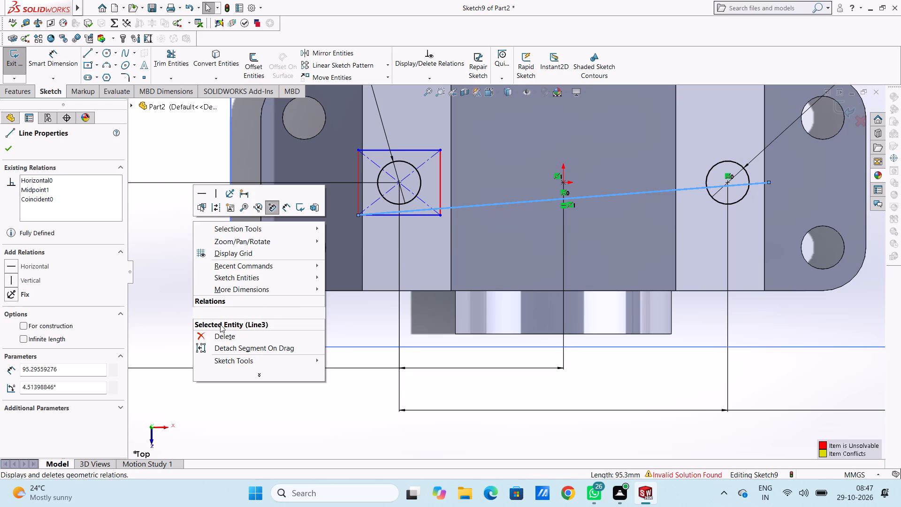
left_click(231, 335)
Sketch a new horizontal midpoint line centred on the origin, entering 95/2 as the half-length.
scroll(207, 292, "up", 6)
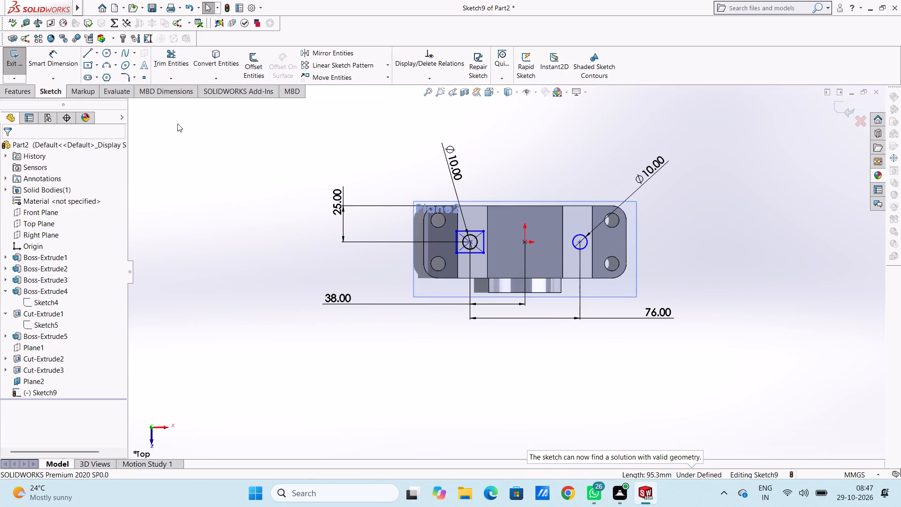
left_click(88, 56)
scroll(485, 254, "down", 4)
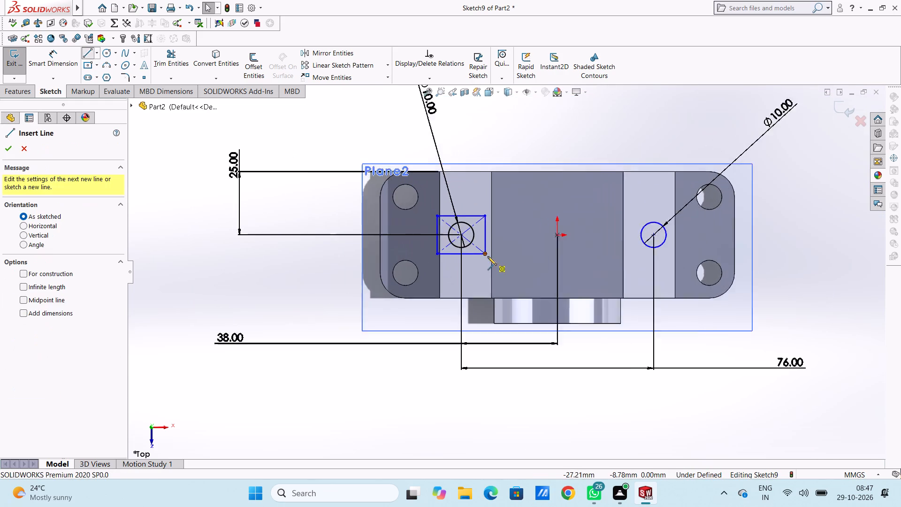
scroll(488, 256, "down", 1)
left_click(23, 146)
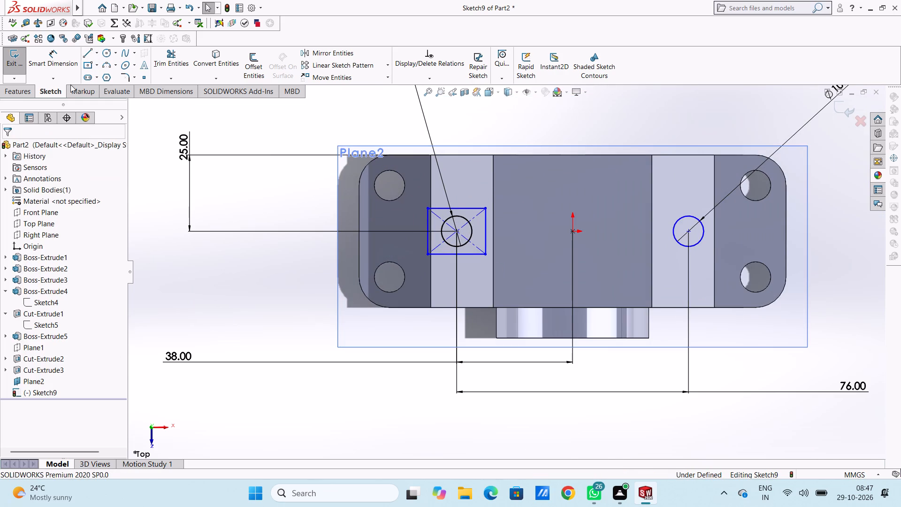
left_click(97, 53)
left_click(105, 88)
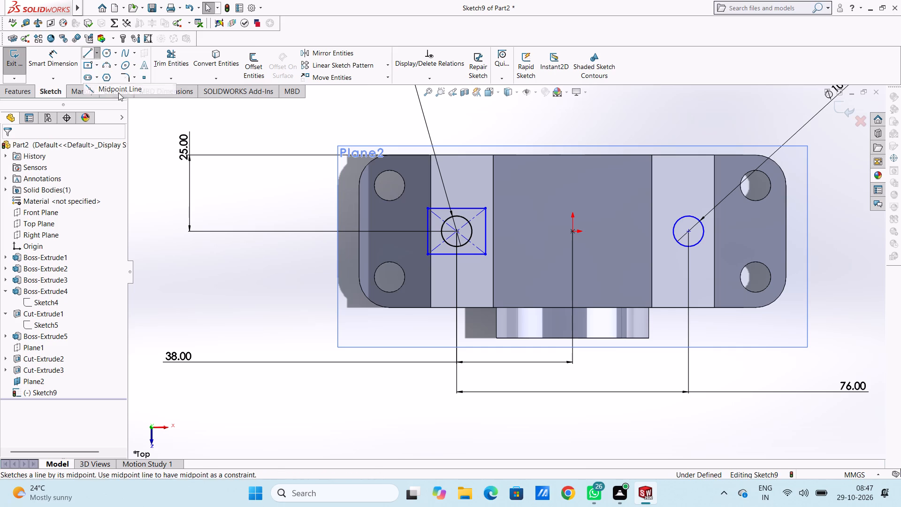
left_click(572, 230)
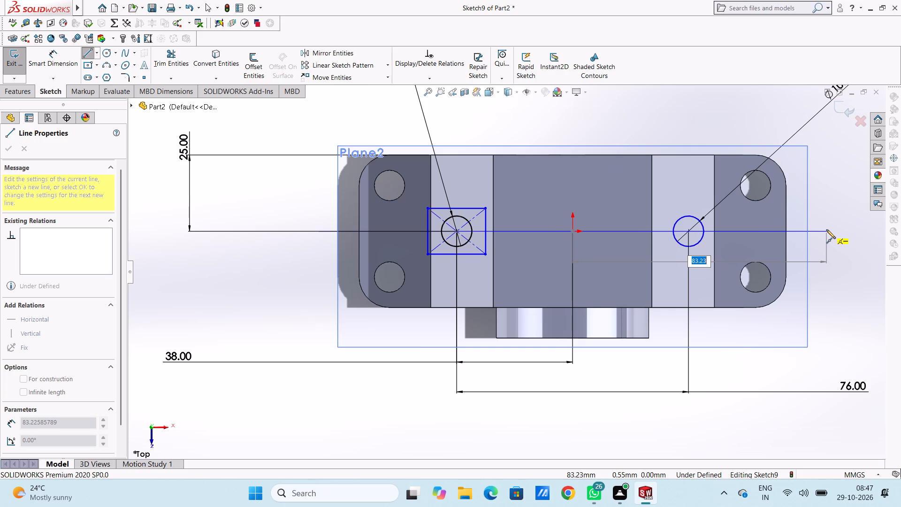
type("95/2")
key("Return")
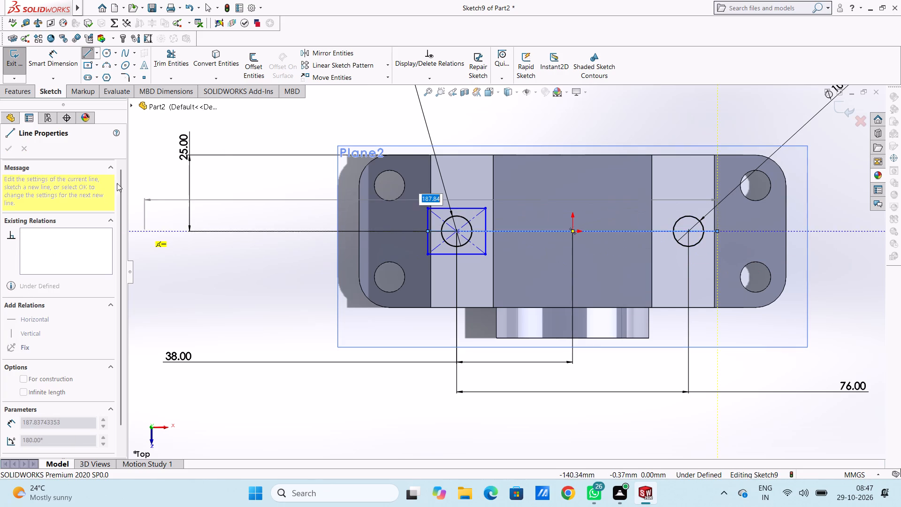
right_click(286, 128)
left_click(294, 138)
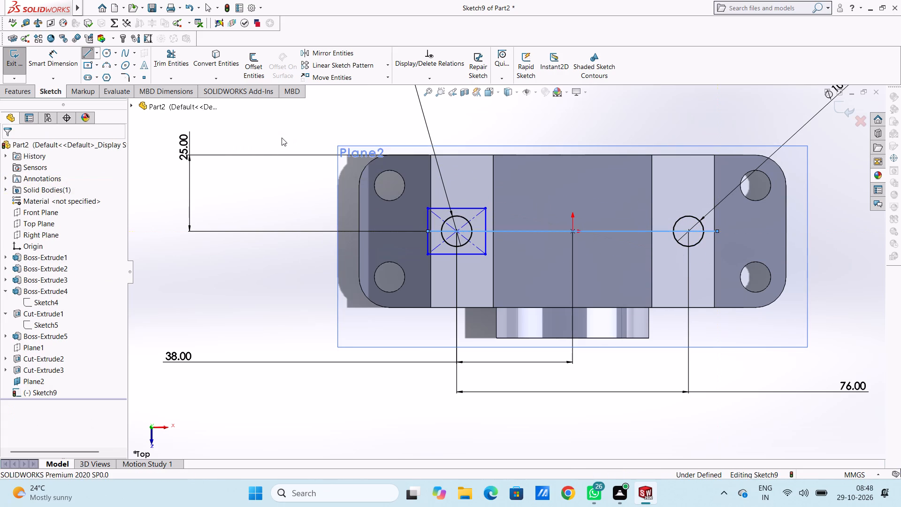
left_click(282, 137)
Examine up close where the midpoint line's left end meets the left rectangle's edge.
scroll(608, 224, "down", 2)
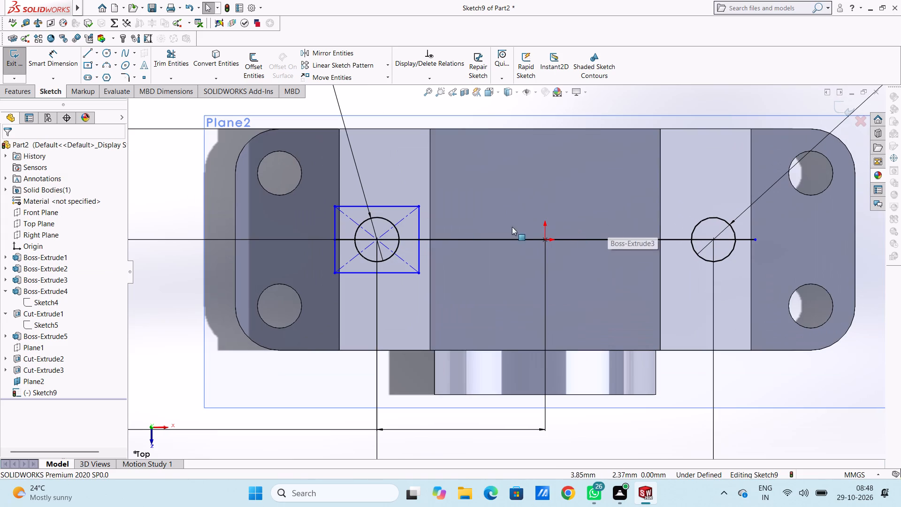
scroll(381, 256, "down", 3)
scroll(347, 233, "down", 3)
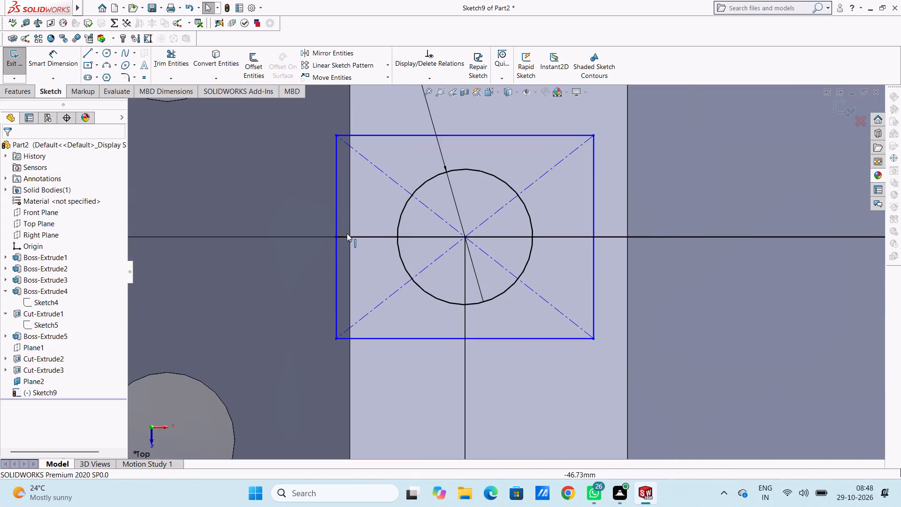
scroll(347, 241, "down", 4)
scroll(414, 237, "down", 4)
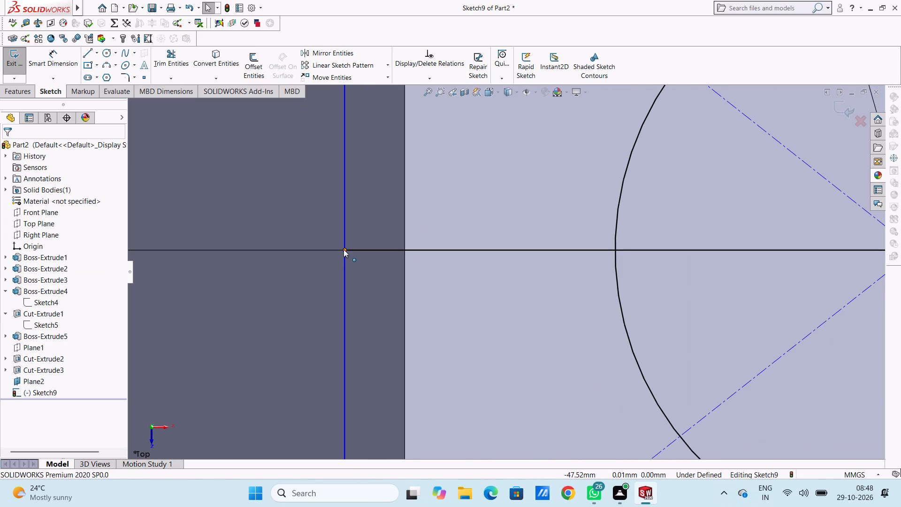
scroll(344, 249, "up", 5)
scroll(344, 249, "up", 18)
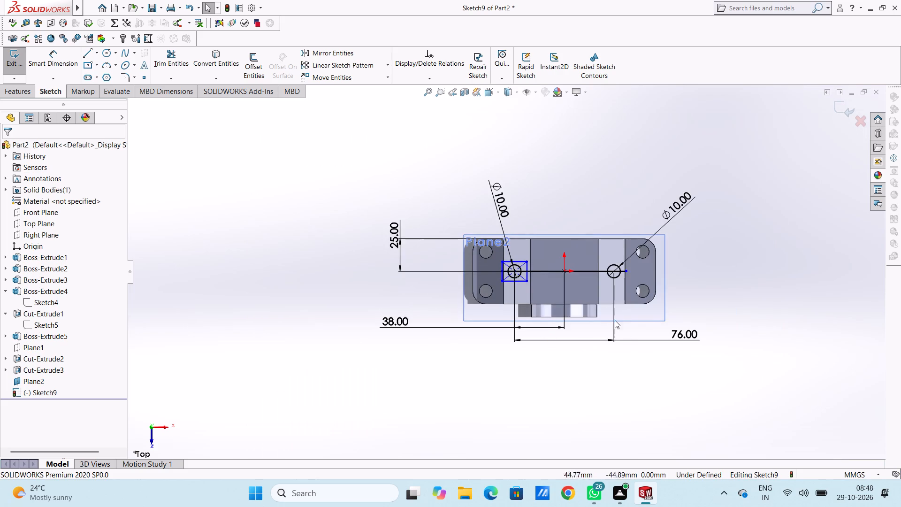
Sketch a centre rectangle on the right circle's centre, 15 mm high and 19 mm wide, reaching the midpoint line's right end.
scroll(605, 304, "down", 4)
scroll(555, 279, "down", 2)
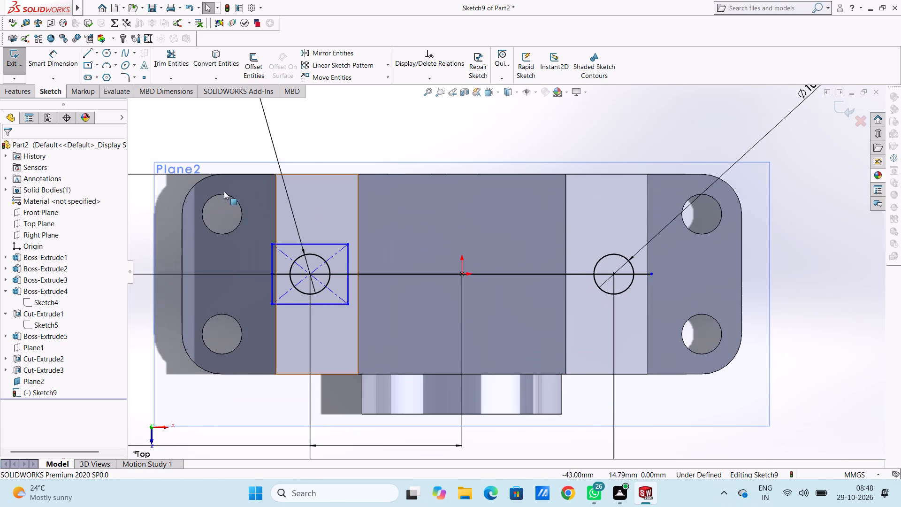
left_click(86, 63)
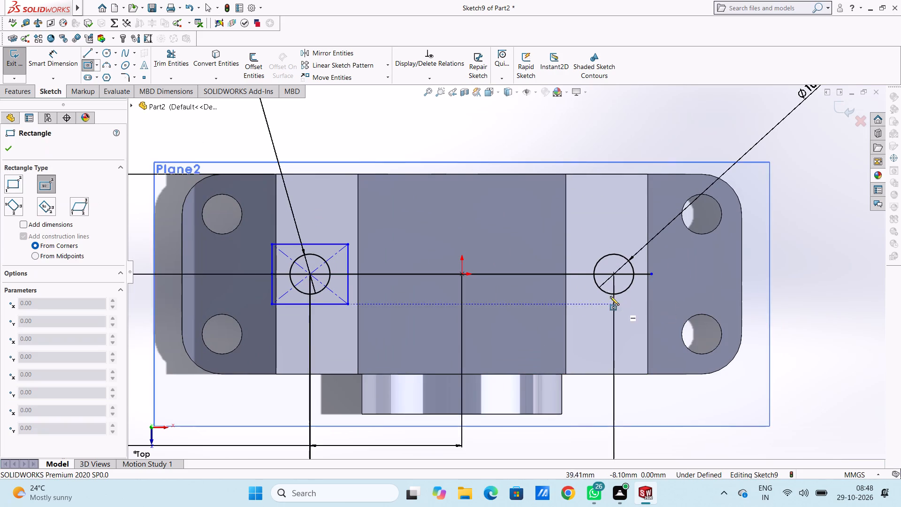
scroll(611, 288, "down", 4)
left_click(589, 256)
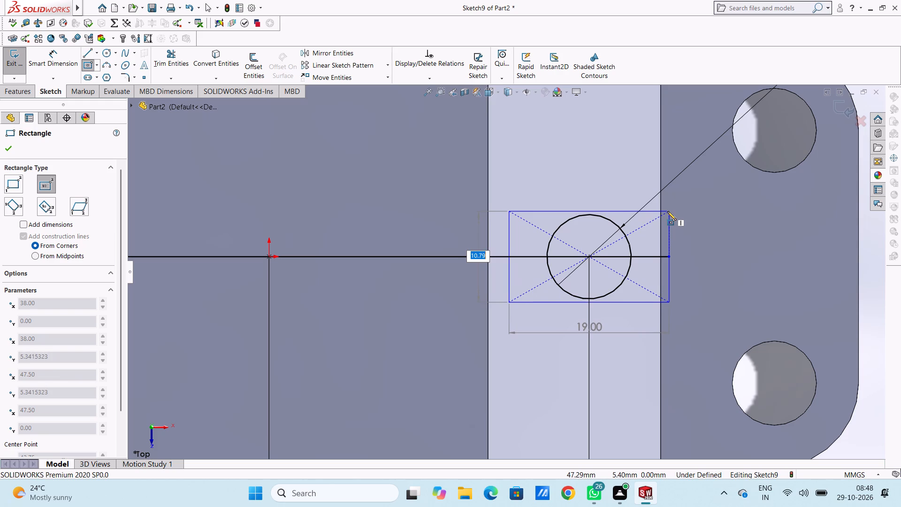
scroll(659, 201, "down", 1)
scroll(659, 201, "up", 5)
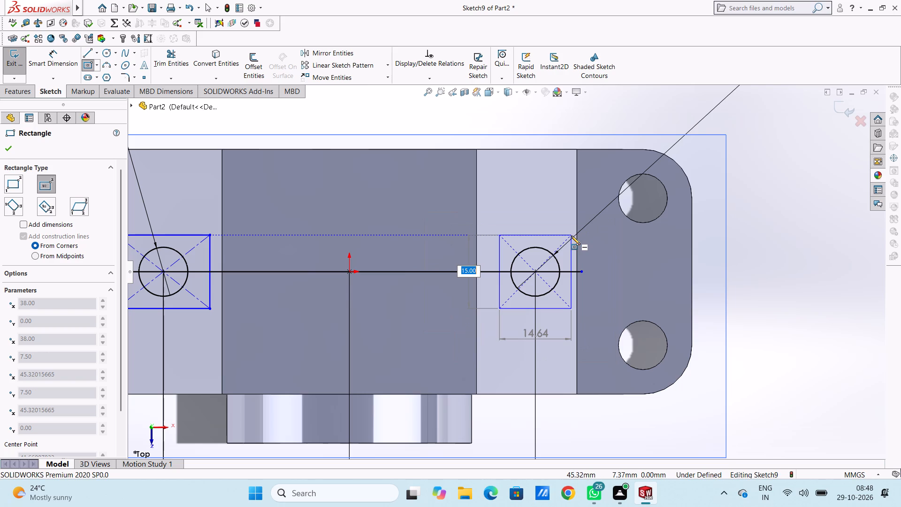
key("Return")
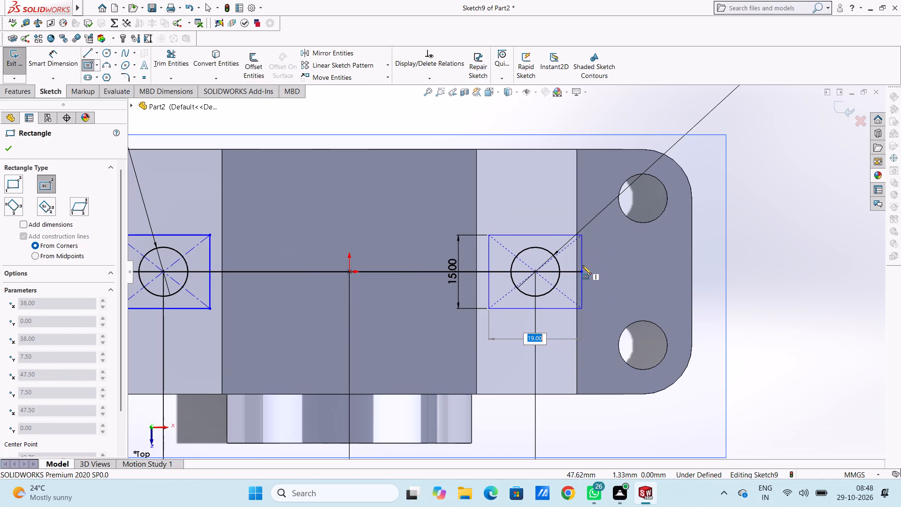
key("Return")
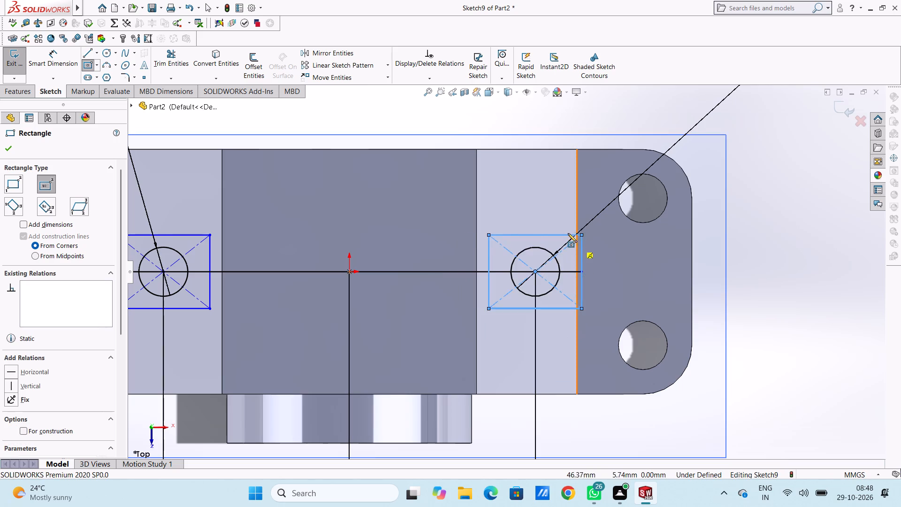
scroll(460, 229, "up", 5)
scroll(397, 321, "up", 3)
scroll(395, 303, "down", 2)
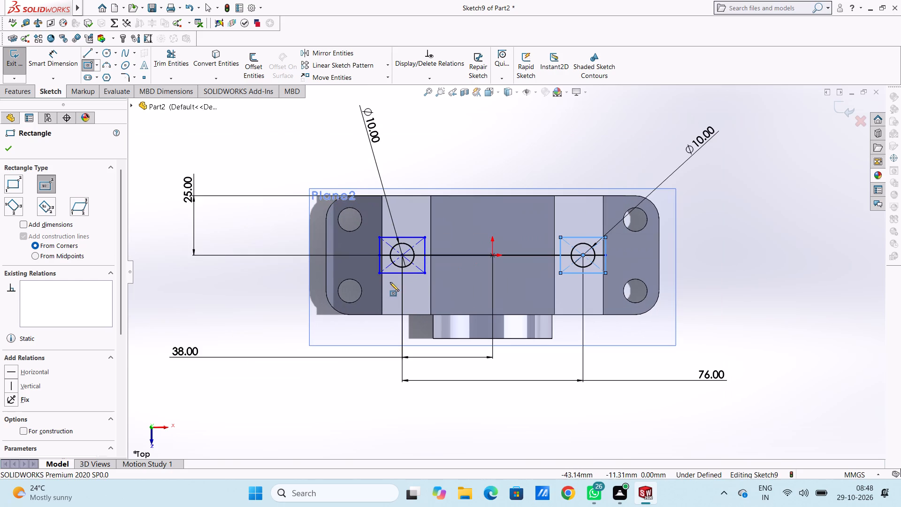
left_click(10, 146)
left_click(199, 143)
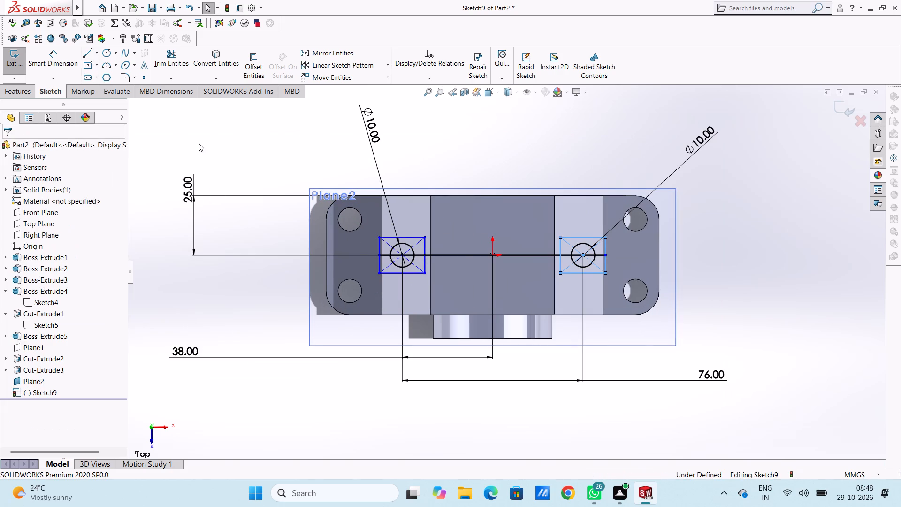
Delete the horizontal midpoint line joining the two rectangles.
right_click(460, 255)
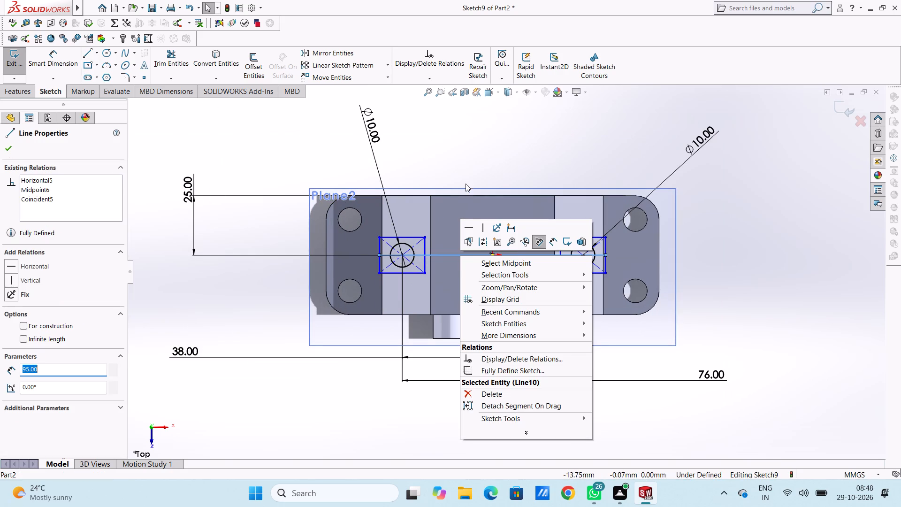
left_click(470, 392)
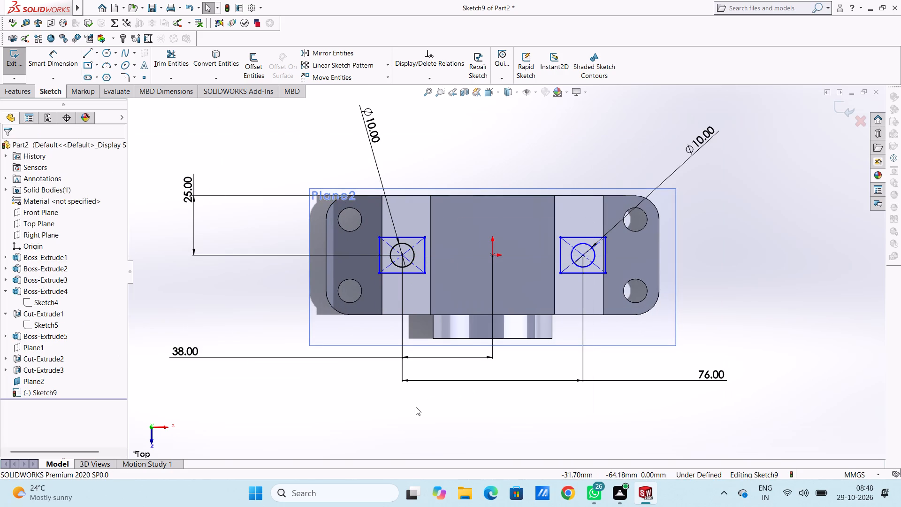
Dimension the left rectangle's vertical side at 15 mm.
left_click(73, 67)
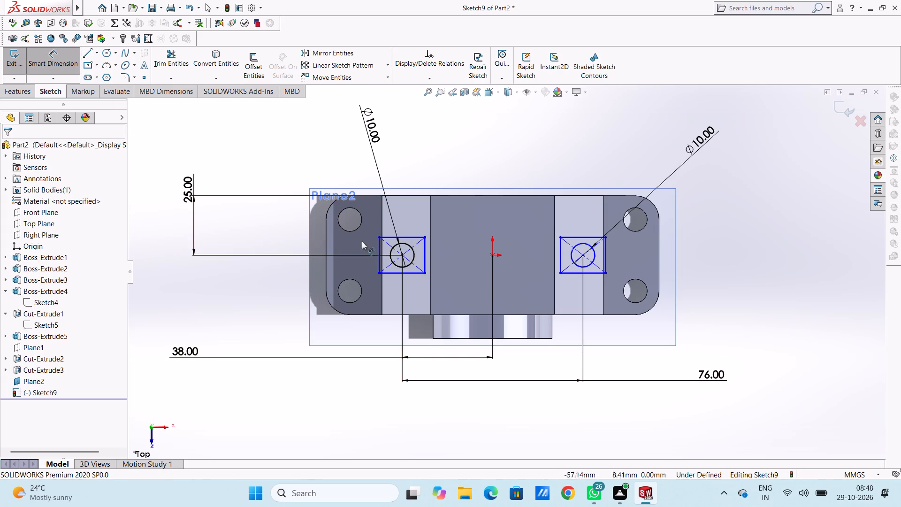
left_click(381, 251)
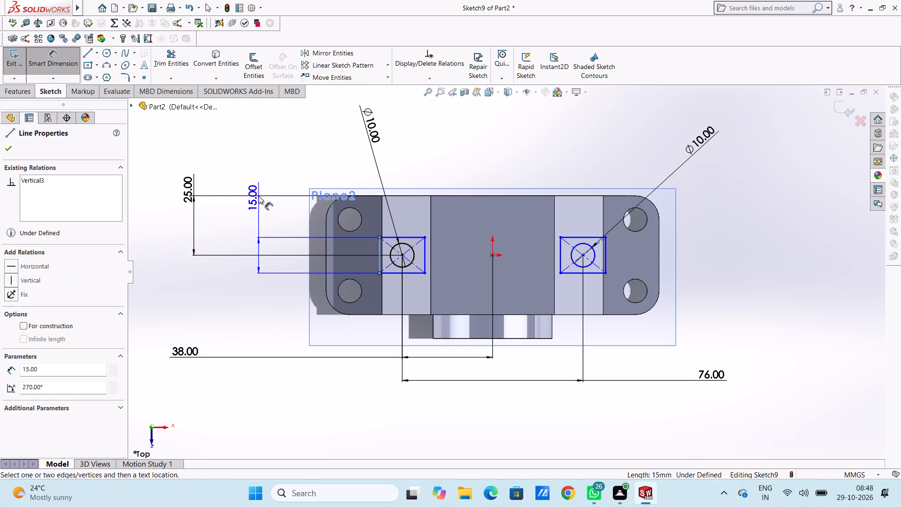
left_click(230, 150)
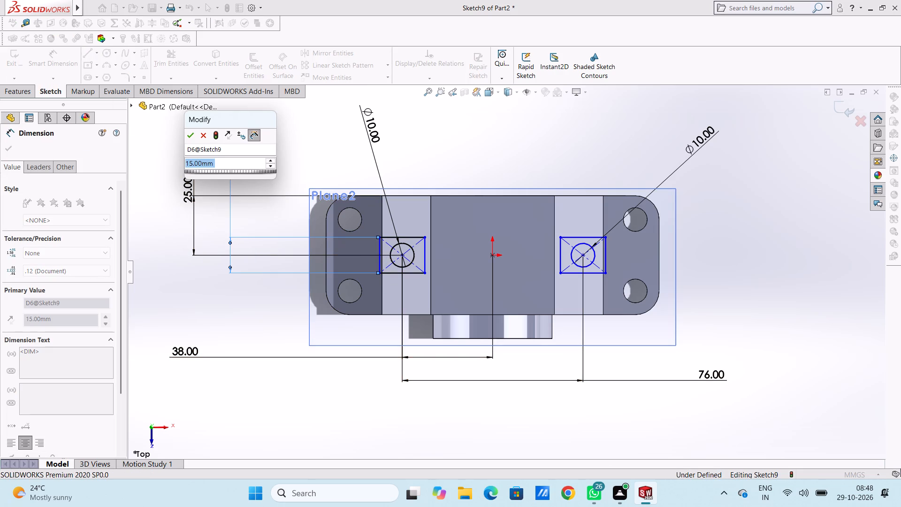
left_click(189, 138)
left_click(185, 138)
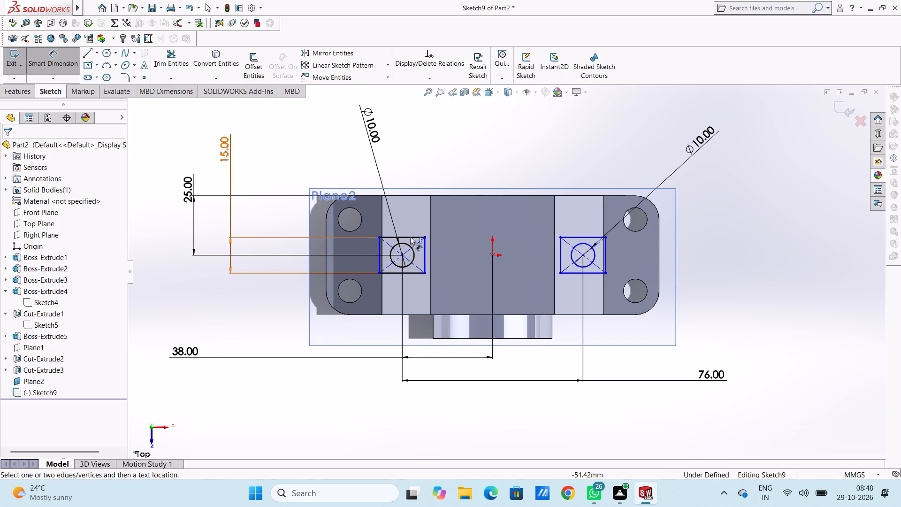
Dimension the left rectangle's horizontal side at 19 mm.
left_click(406, 237)
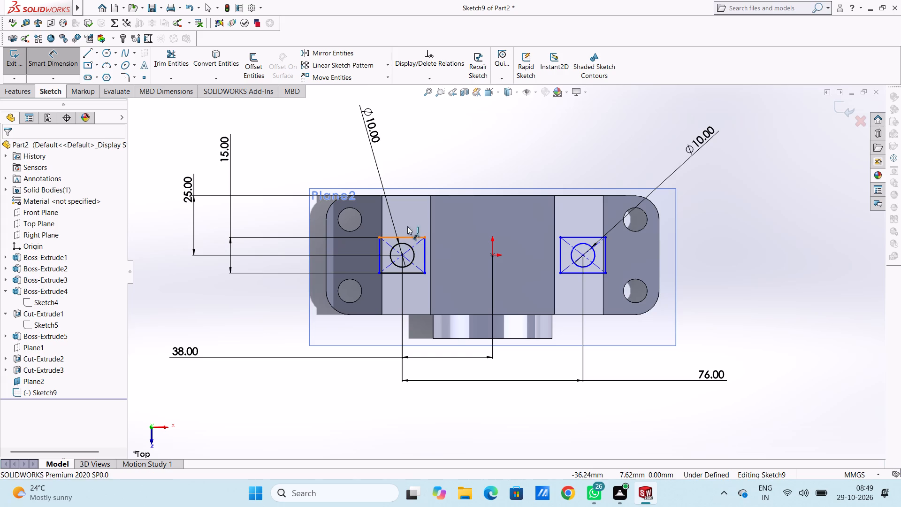
left_click(489, 136)
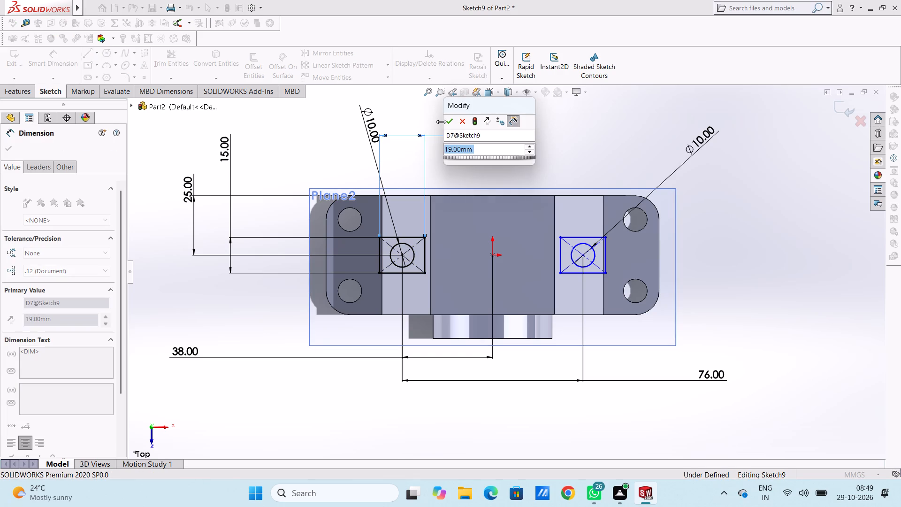
left_click(448, 122)
left_click(419, 119)
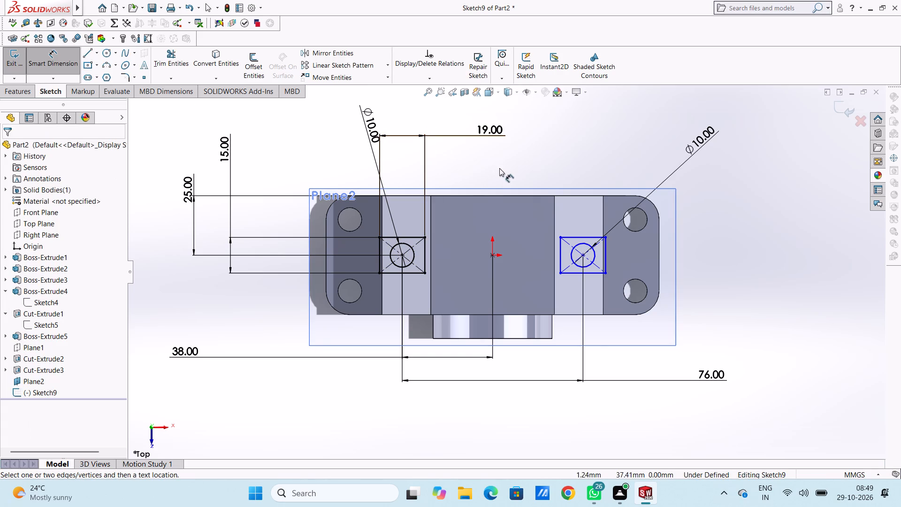
Dimension the right rectangle at 19 mm wide and 15 mm high.
left_click(583, 236)
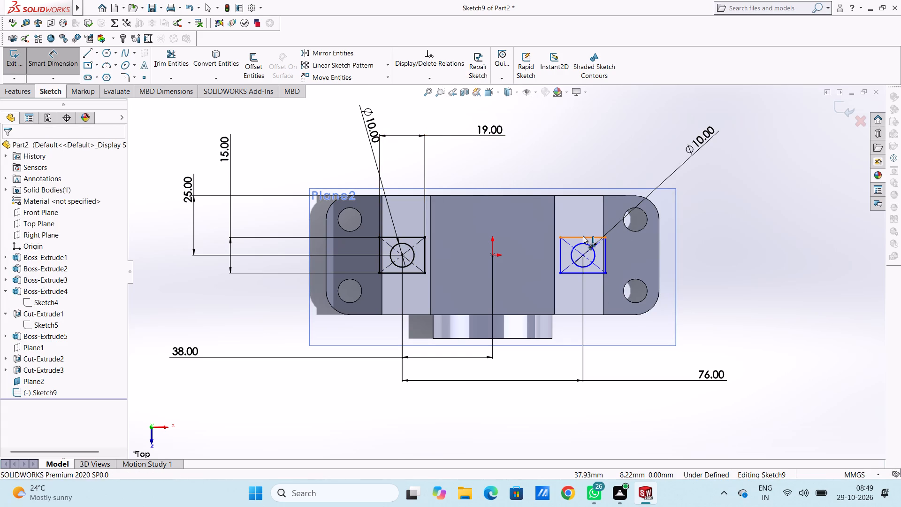
left_click(680, 123)
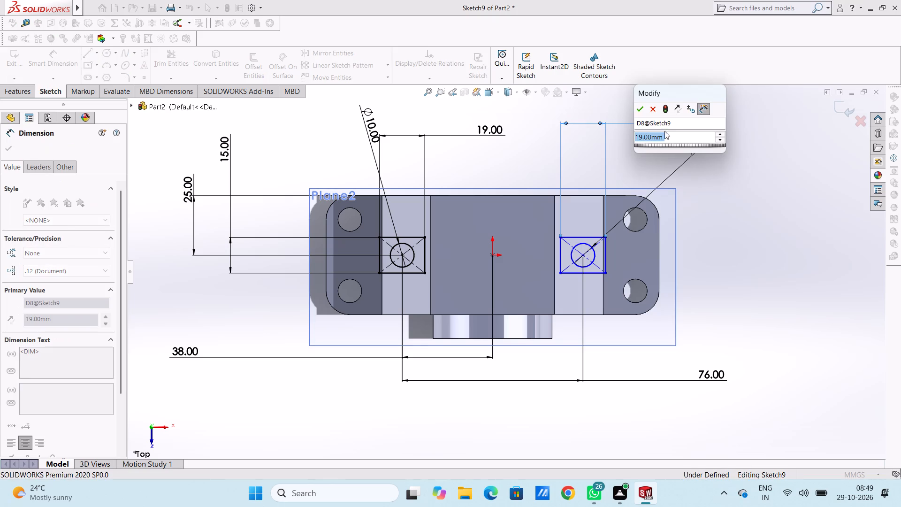
left_click(637, 110)
left_click(607, 114)
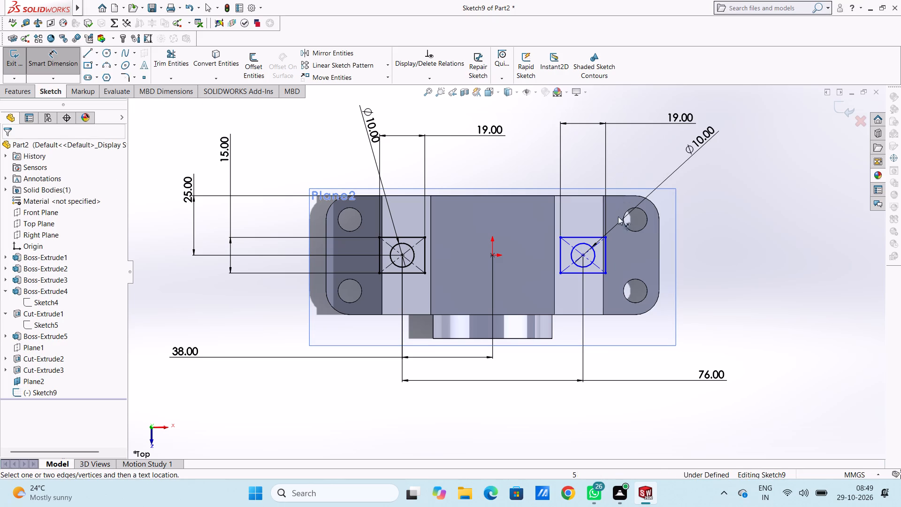
left_click(607, 244)
left_click(740, 183)
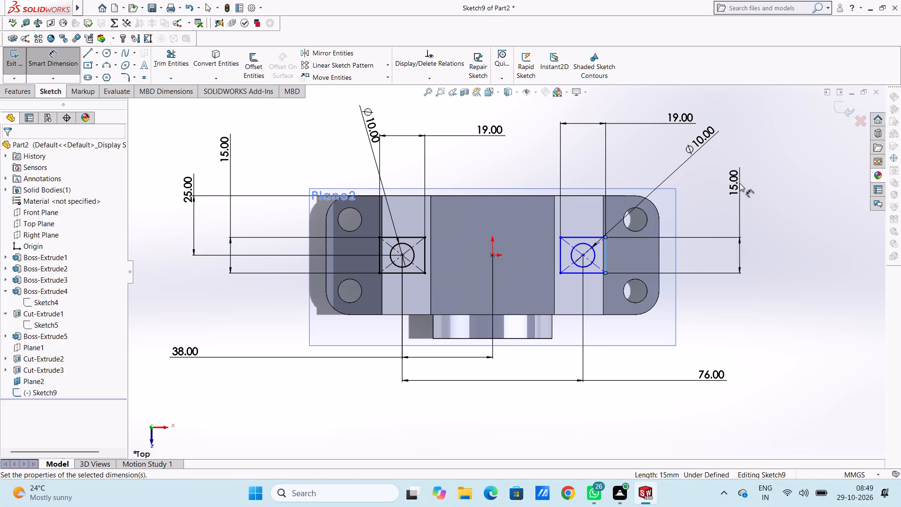
left_click(694, 171)
left_click(636, 165)
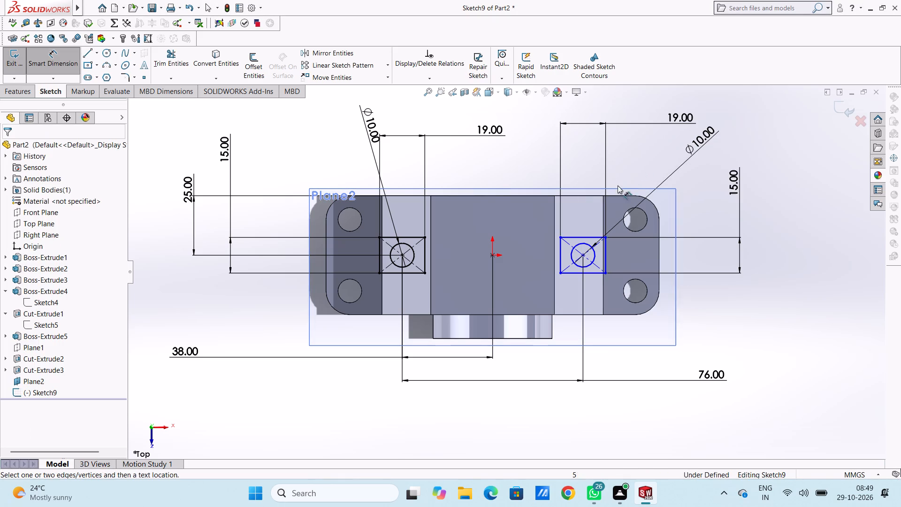
Dimension the right circle's centre at 25 mm from the rear edge of the block's slope.
left_click(583, 255)
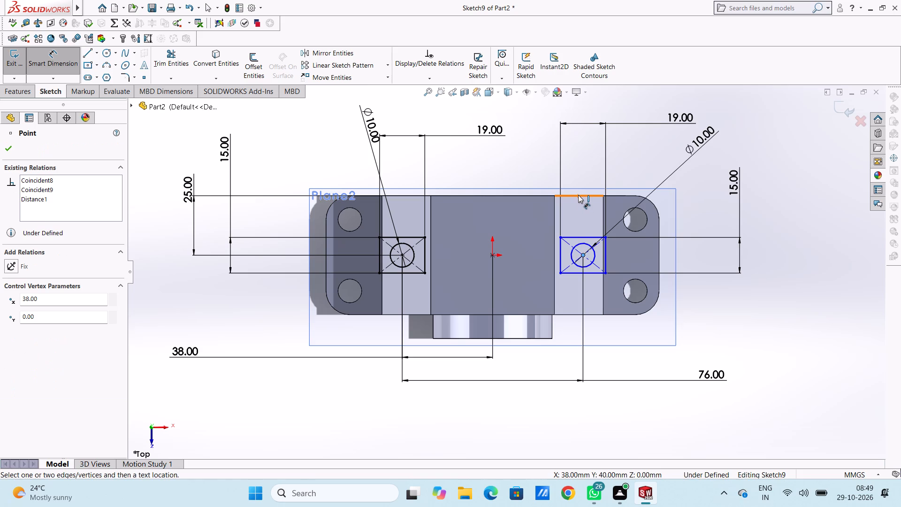
left_click(578, 195)
left_click(823, 214)
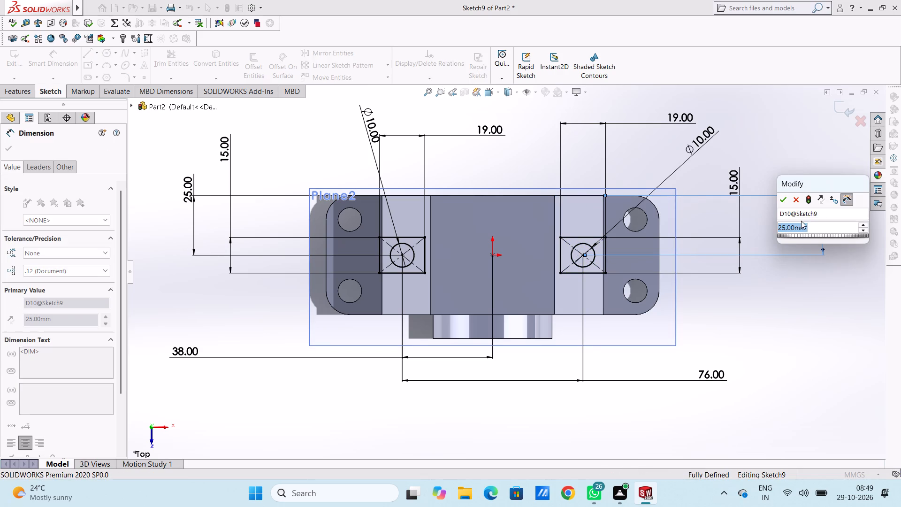
left_click(783, 205)
left_click(775, 210)
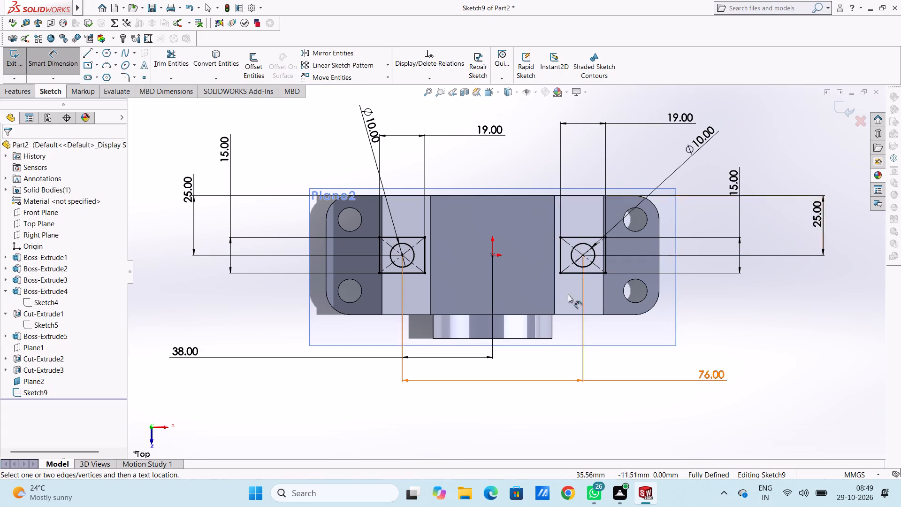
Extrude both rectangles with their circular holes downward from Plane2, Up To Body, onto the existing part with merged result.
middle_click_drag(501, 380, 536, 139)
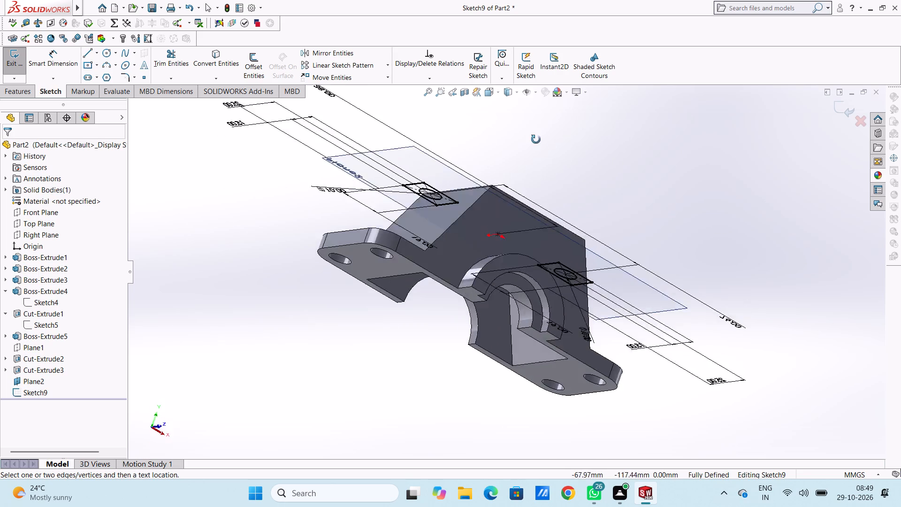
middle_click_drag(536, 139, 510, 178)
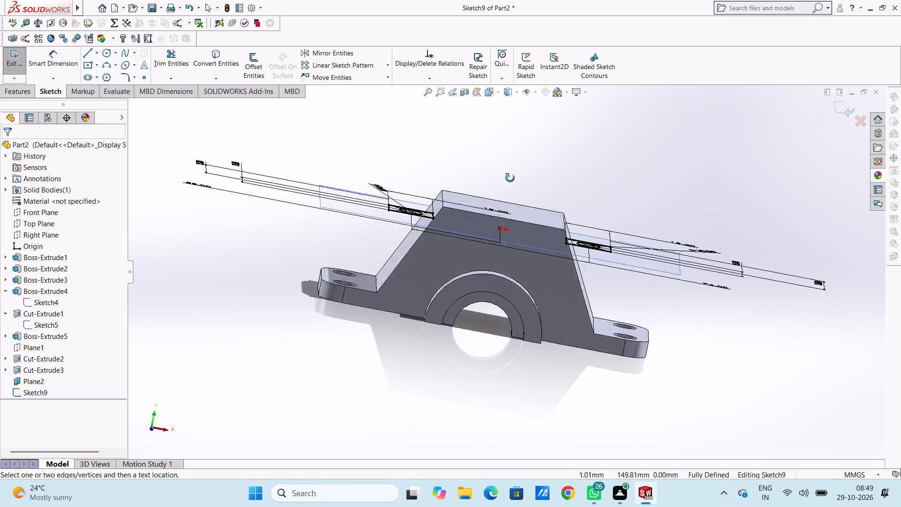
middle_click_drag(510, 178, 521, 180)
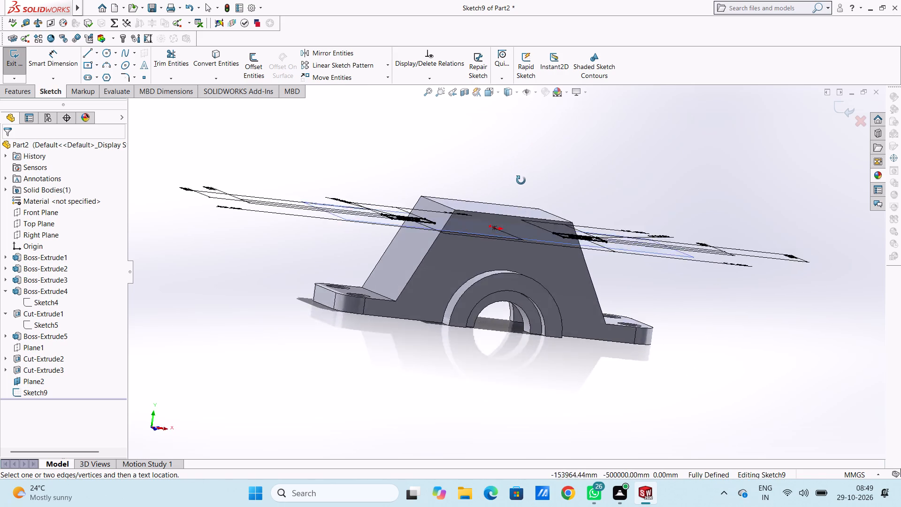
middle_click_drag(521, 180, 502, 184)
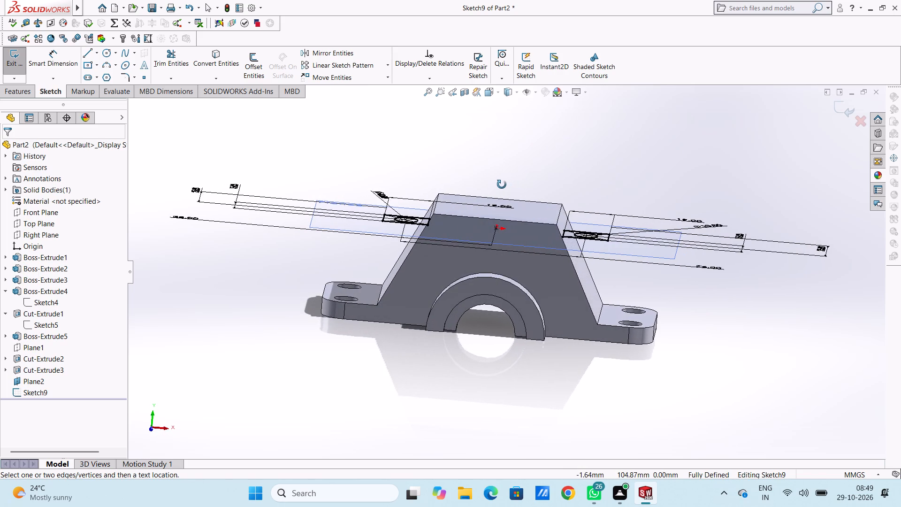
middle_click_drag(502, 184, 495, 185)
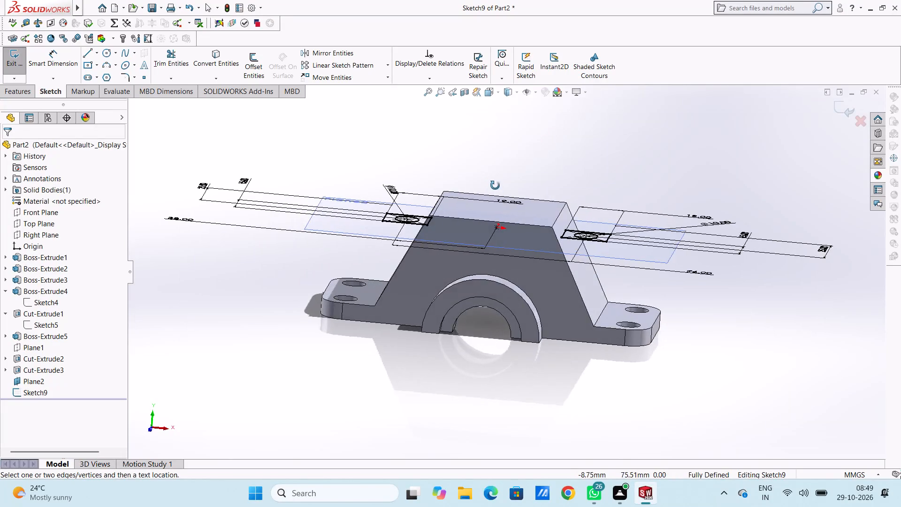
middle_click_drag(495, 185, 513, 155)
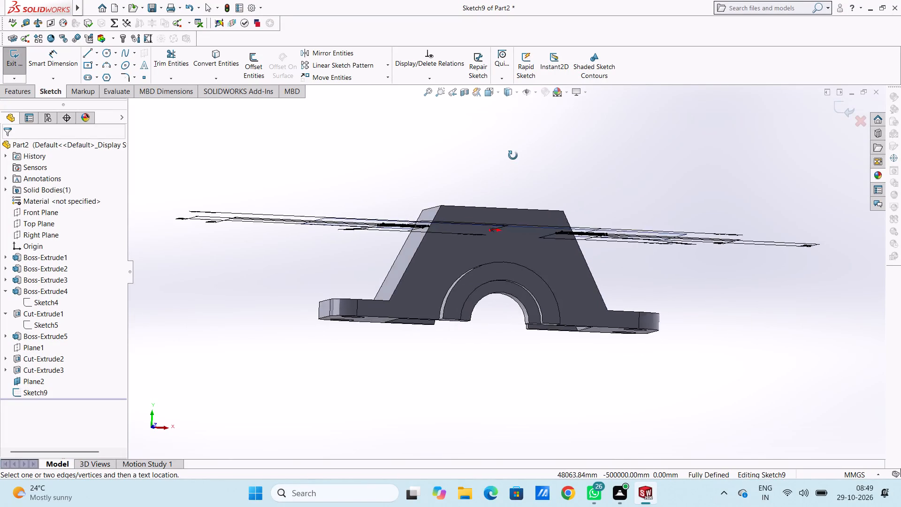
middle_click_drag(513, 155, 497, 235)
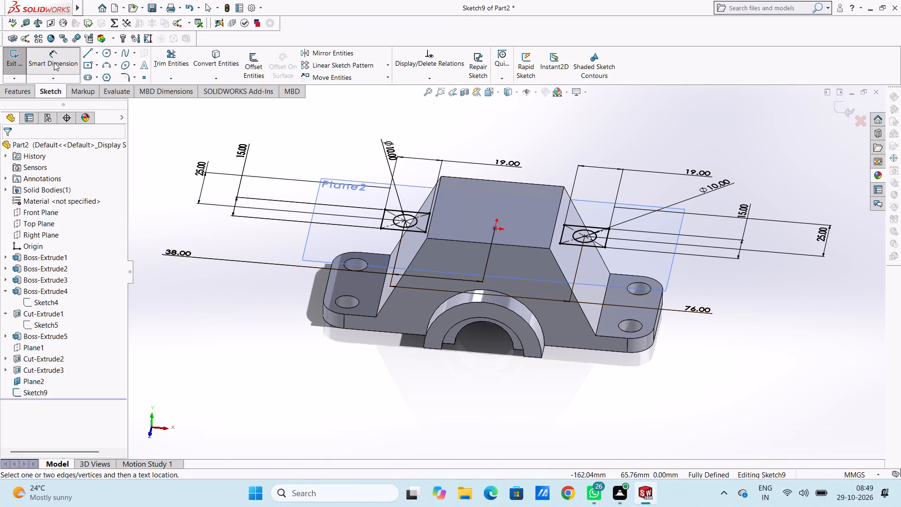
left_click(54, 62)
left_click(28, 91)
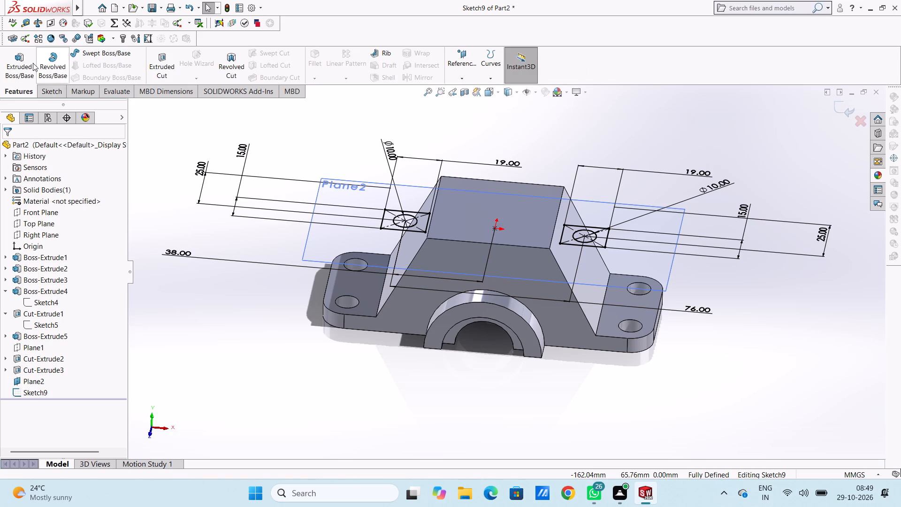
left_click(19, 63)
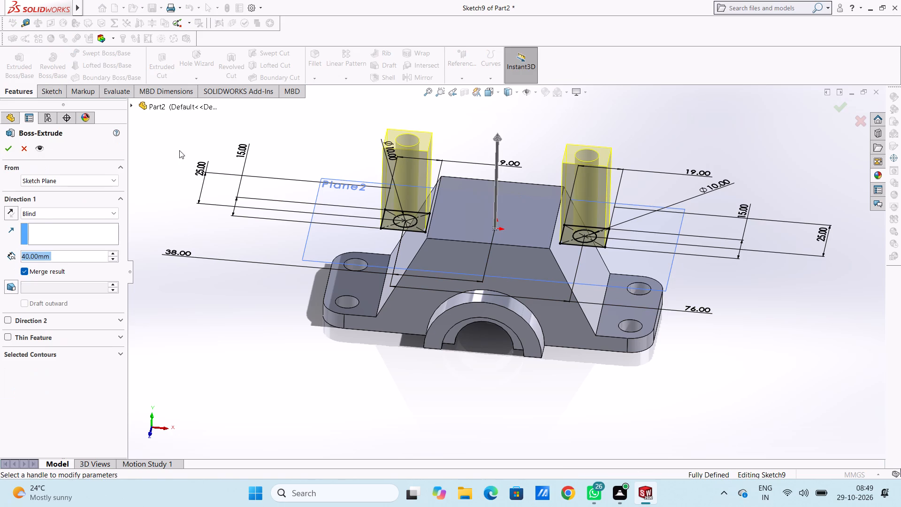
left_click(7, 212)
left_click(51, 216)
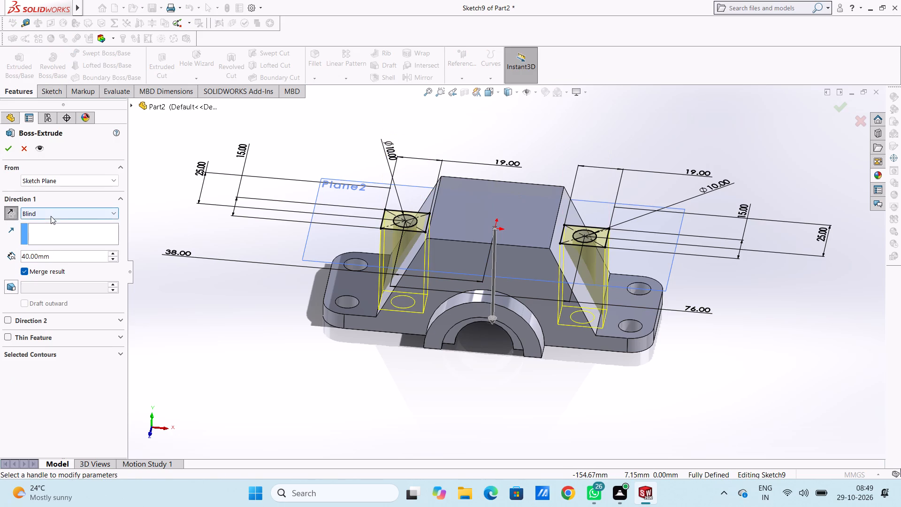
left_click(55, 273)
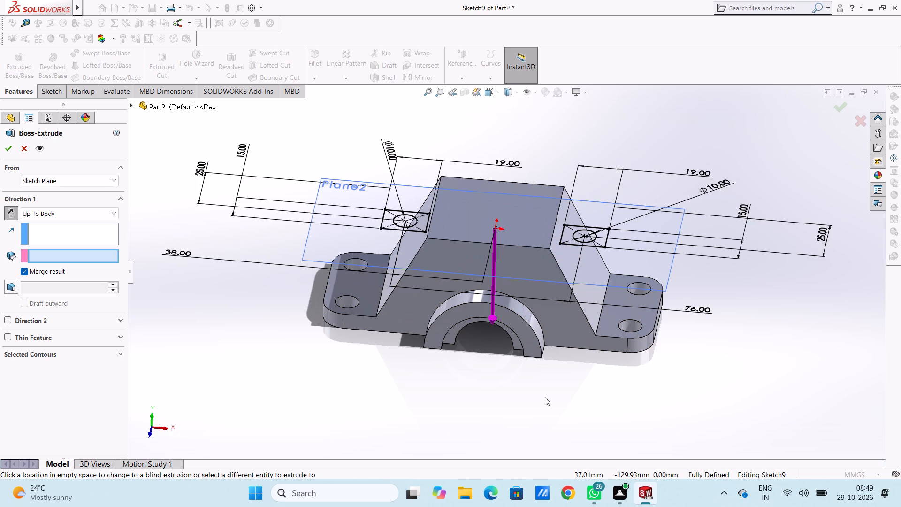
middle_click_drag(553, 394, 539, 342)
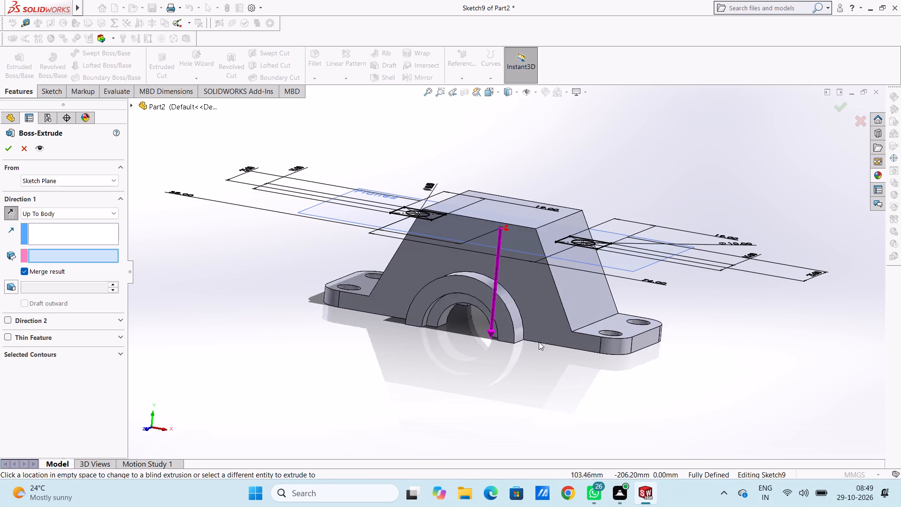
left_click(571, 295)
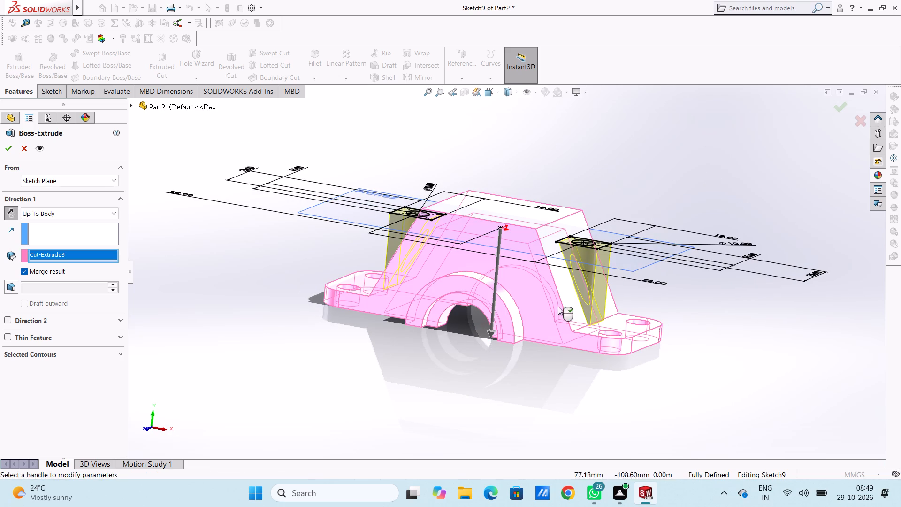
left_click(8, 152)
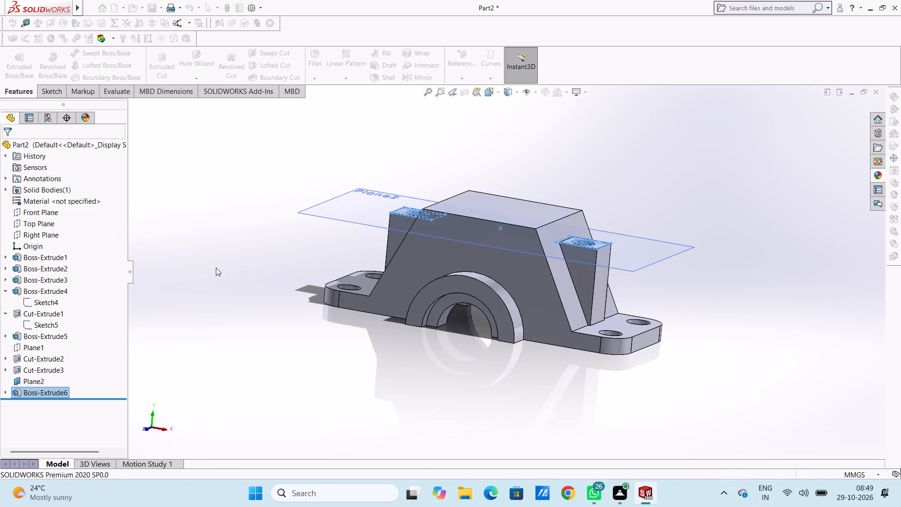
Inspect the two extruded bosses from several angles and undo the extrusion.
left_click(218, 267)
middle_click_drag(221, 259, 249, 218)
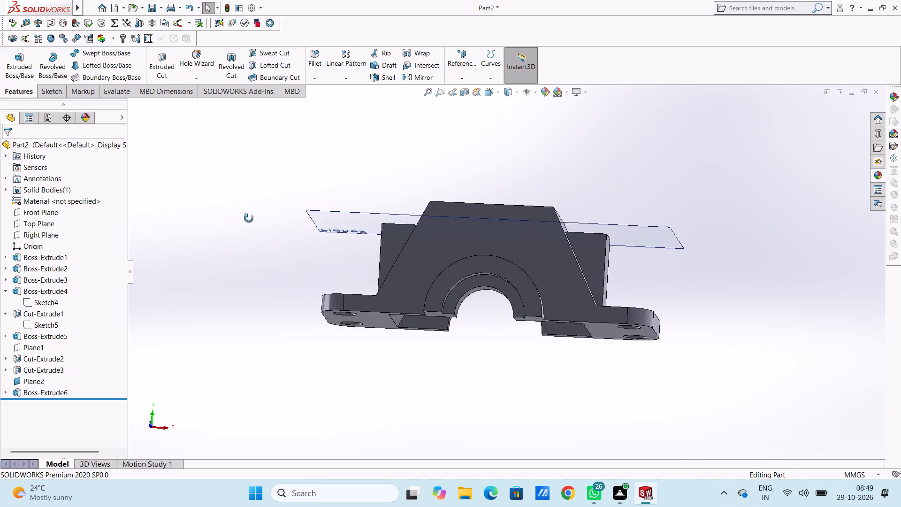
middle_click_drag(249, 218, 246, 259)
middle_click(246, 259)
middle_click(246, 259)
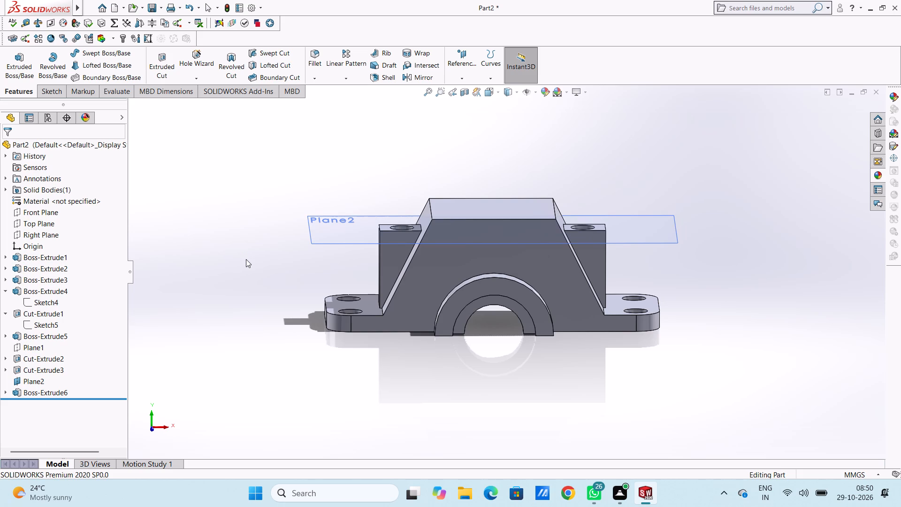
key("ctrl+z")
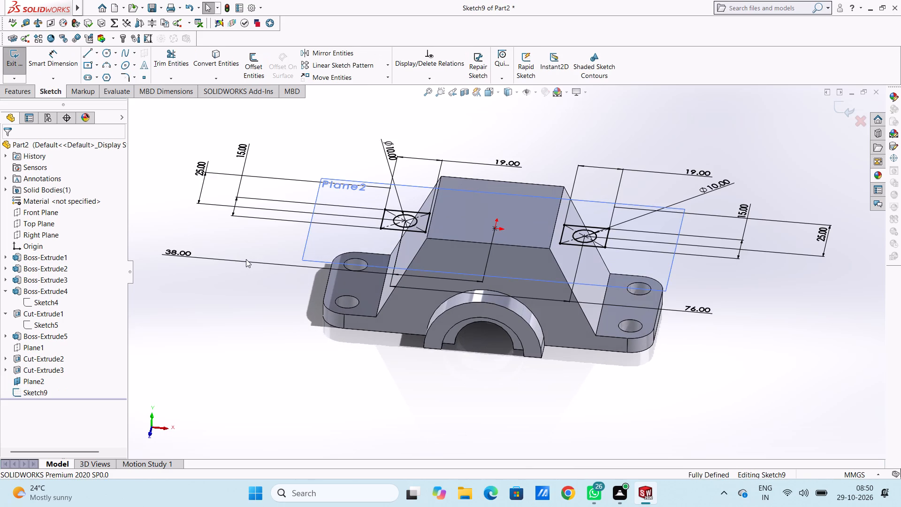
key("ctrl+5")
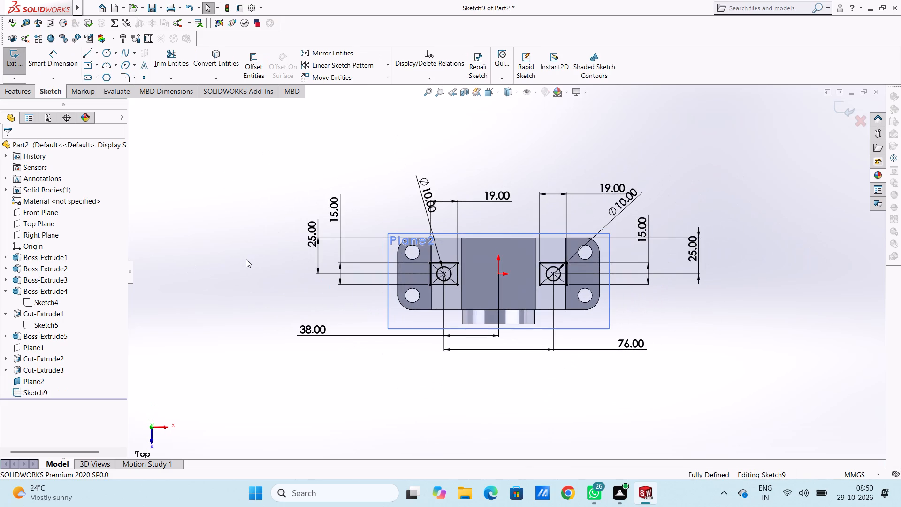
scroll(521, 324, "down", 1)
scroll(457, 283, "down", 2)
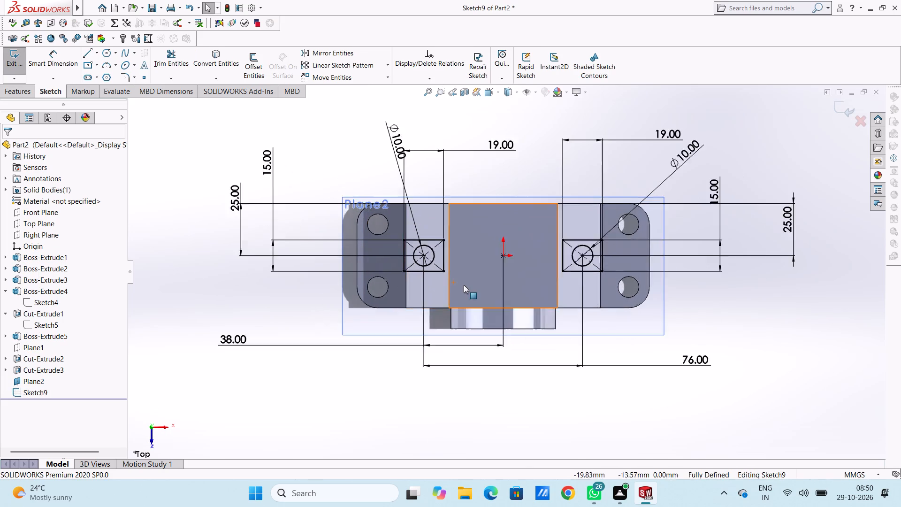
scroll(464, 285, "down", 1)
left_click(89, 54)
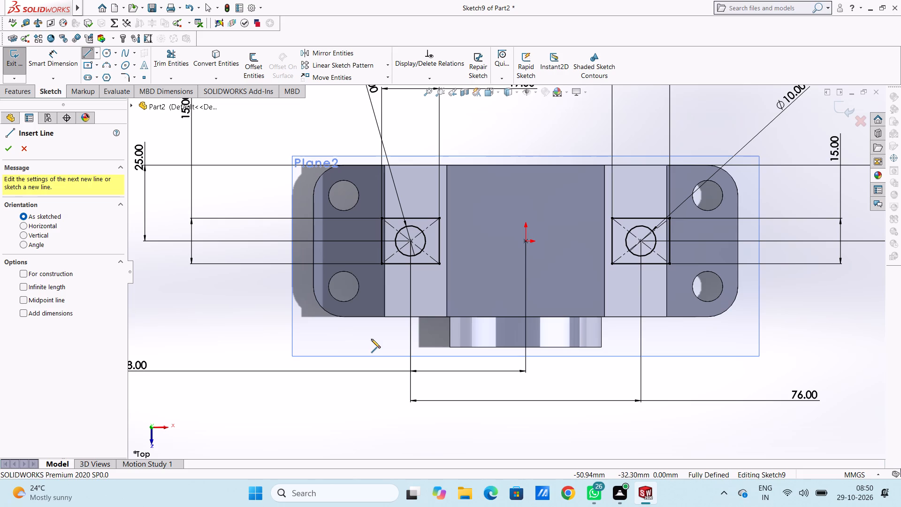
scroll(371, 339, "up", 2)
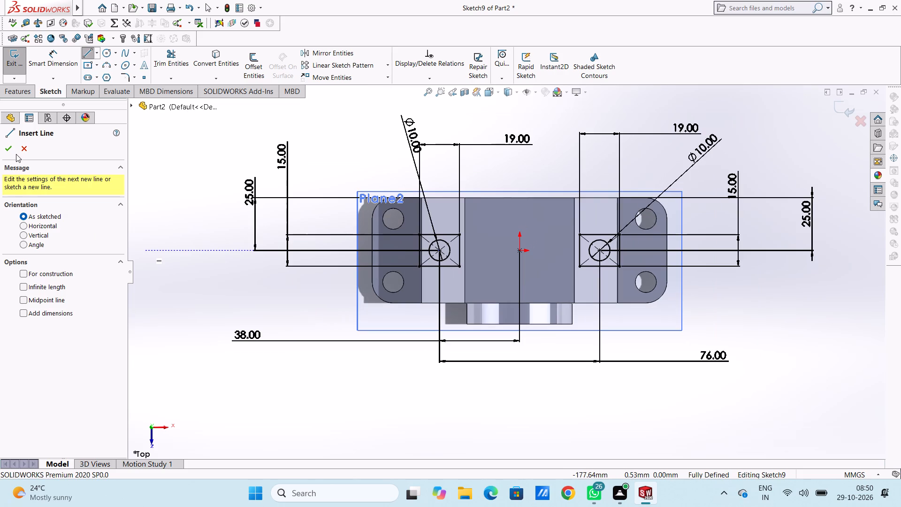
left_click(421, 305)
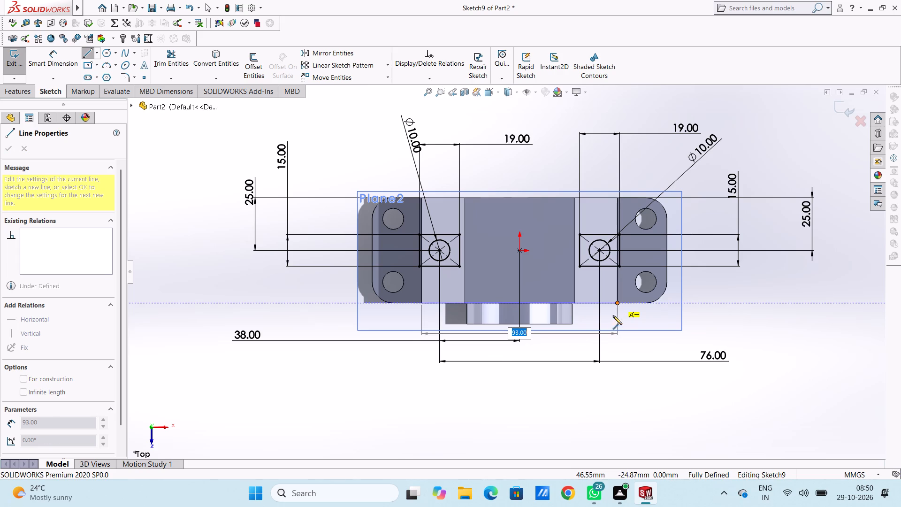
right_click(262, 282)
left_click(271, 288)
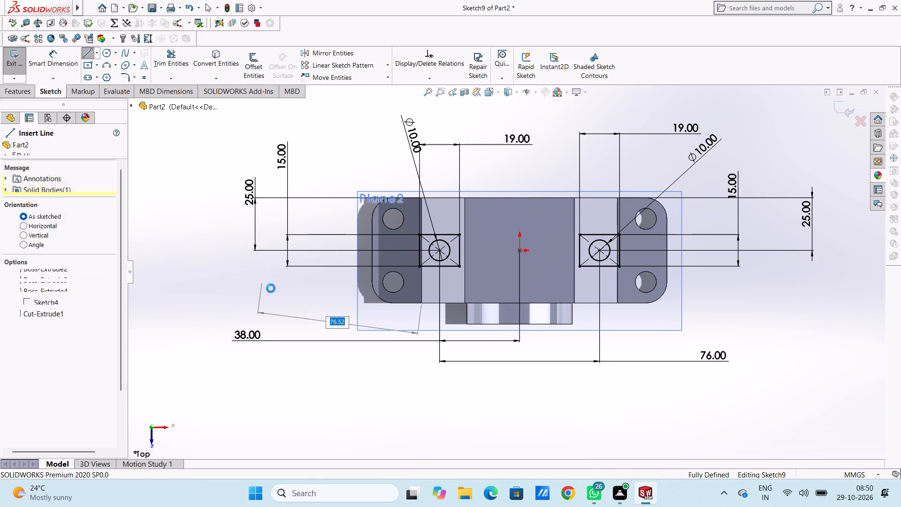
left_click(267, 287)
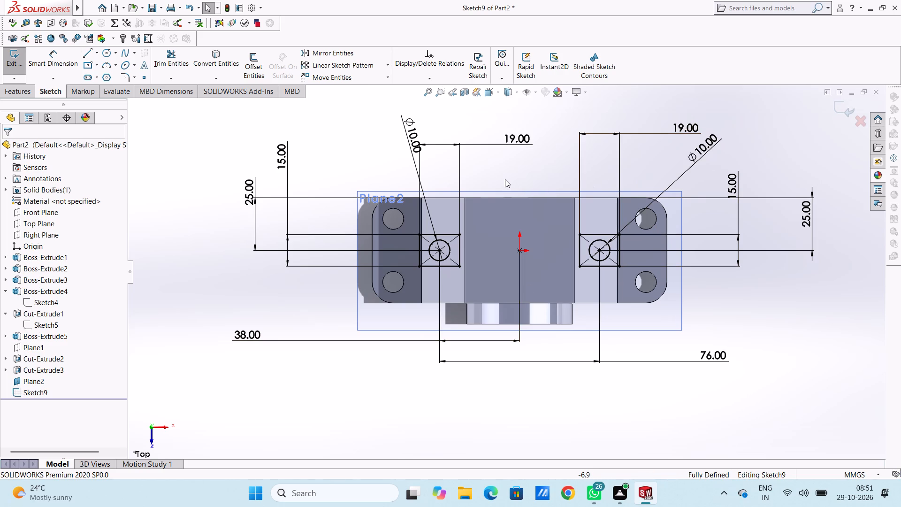
Undo the Plane2 sketch's rectangle work, removing both centre rectangles over the slopes together with their width, height and right-hand position dimensions.
key("ctrl+z")
key("ctrl+z")
key("ctrl+z")
key("ctrl+z")
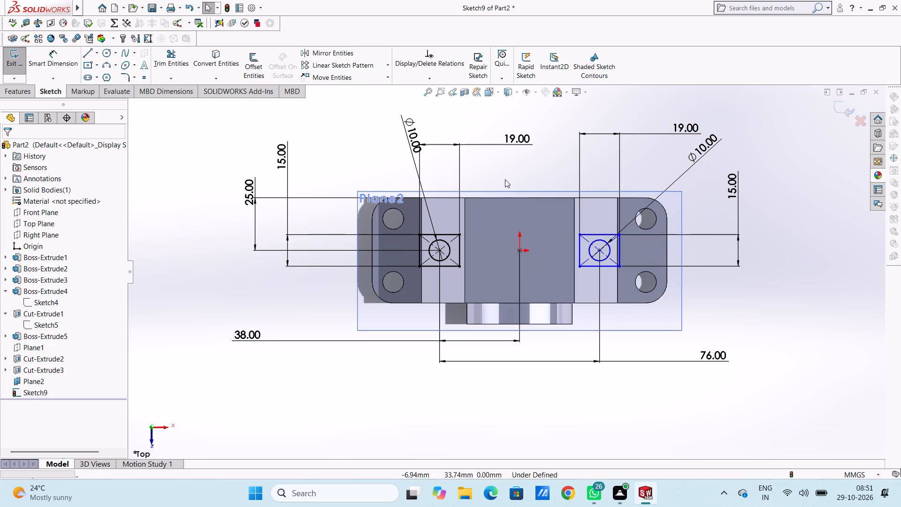
key("ctrl+z")
key("ctrl+z")
key("ctrl+z")
key("ctrl+z")
key("ctrl+z")
key("ctrl+z")
key("ctrl+z")
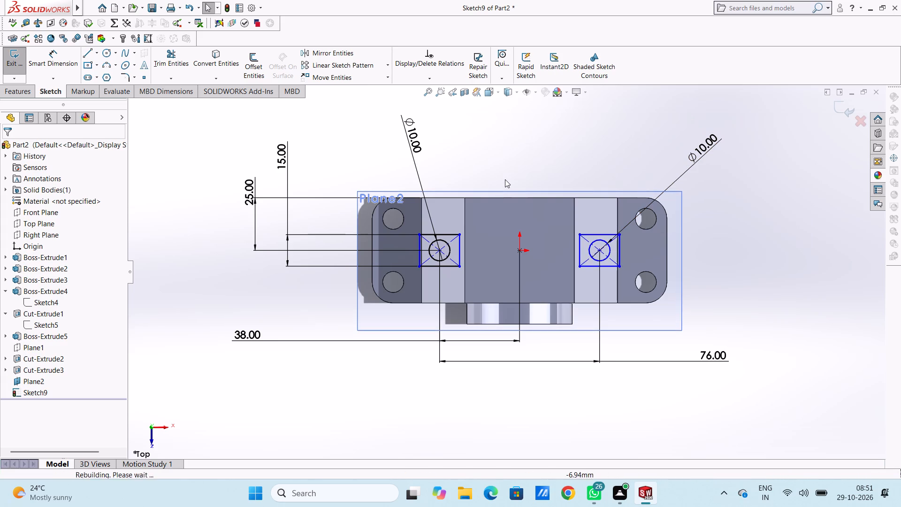
key("ctrl+z")
key("ctrl+z")
key("ctrl+z")
key("ctrl+z")
key("ctrl+z")
key("ctrl+z")
key("ctrl+z")
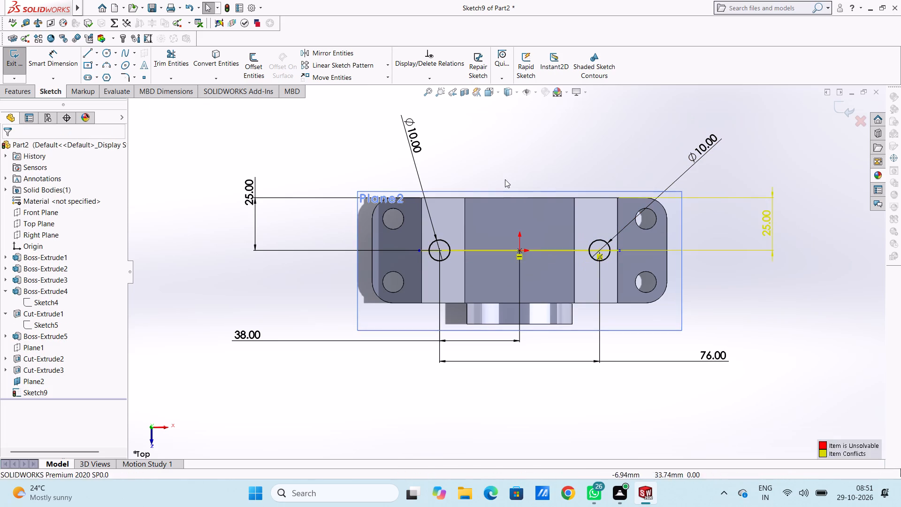
Undo the remaining circle work in the Plane2 sketch, removing both circles and their diameter, spacing and edge-distance dimensions to leave it empty.
key("ctrl+z")
key("ctrl+z")
key("ctrl+z")
key("ctrl+z")
key("ctrl+z")
key("ctrl+z")
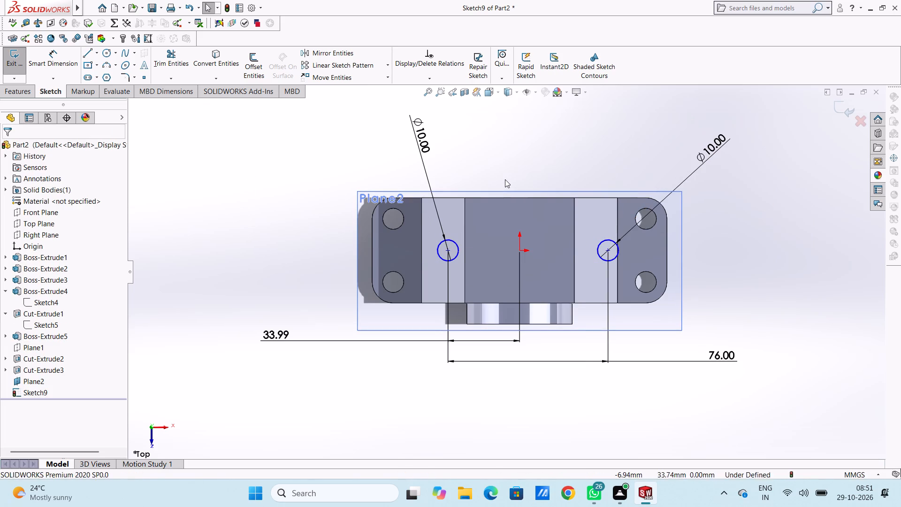
key("ctrl+z")
key("ctrl+z")
key("ctrl+z")
key("ctrl+z")
key("ctrl+z")
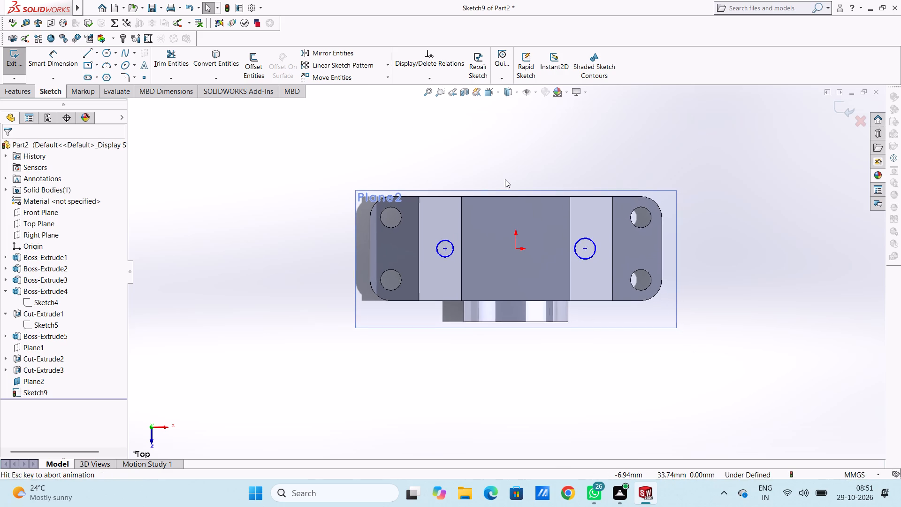
key("ctrl+z")
key("ctrl+z")
key("ctrl+z")
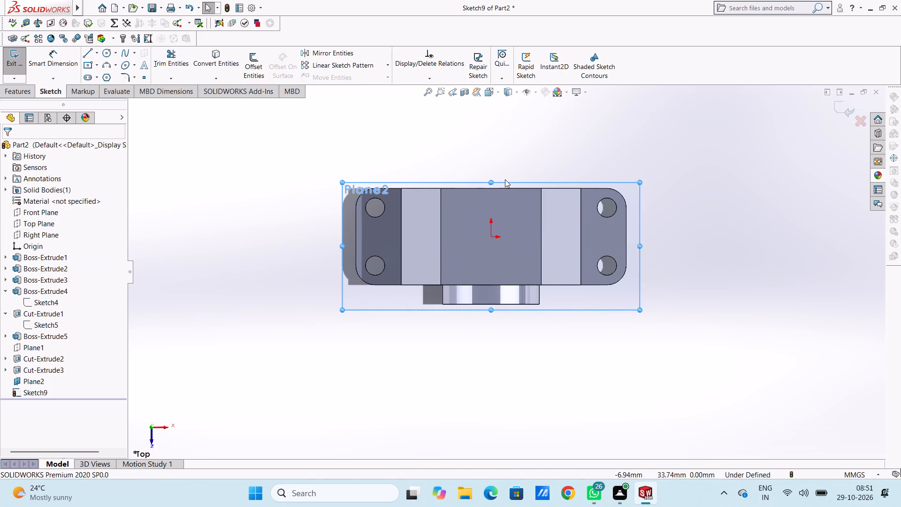
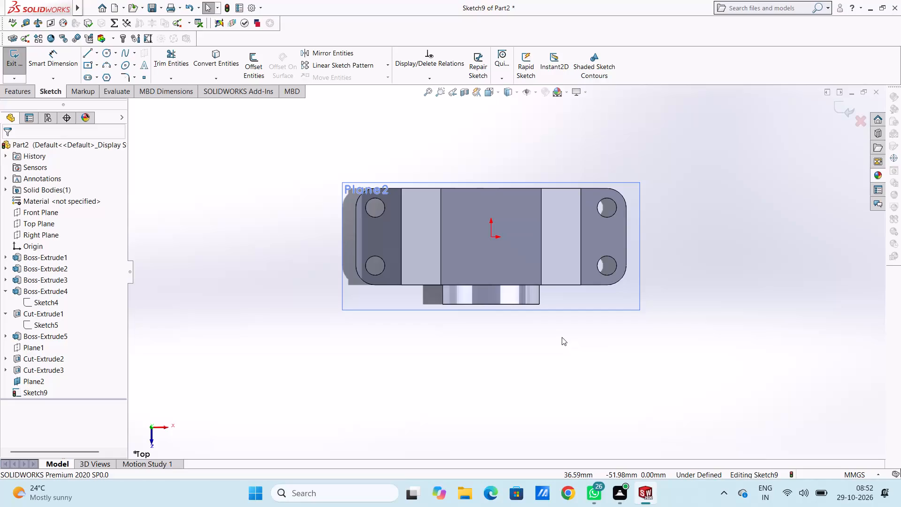
Undo the empty sketch on Plane2 and the creation of Plane2 itself.
key("ctrl+1")
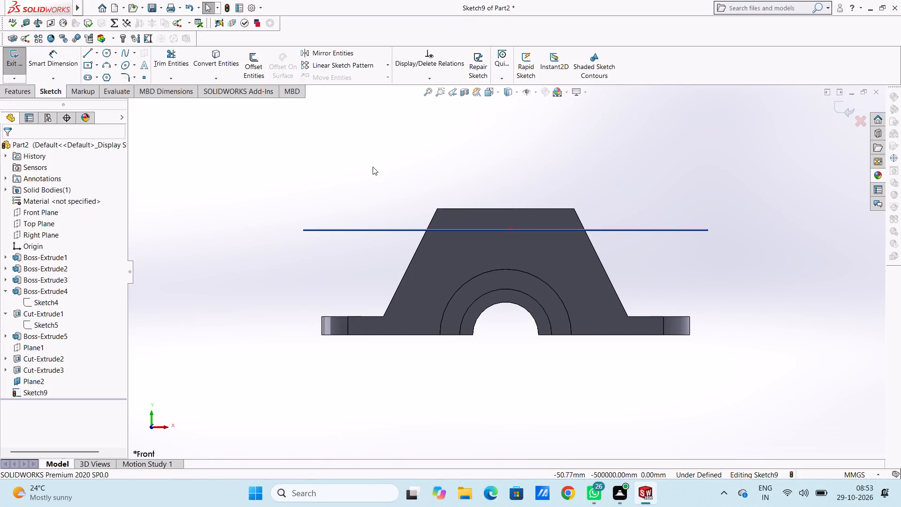
key("ctrl+z")
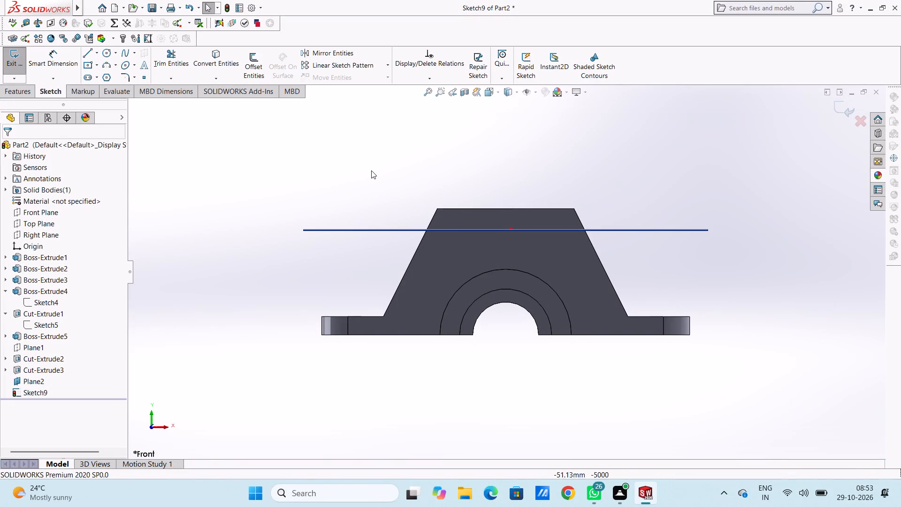
key("ctrl+z")
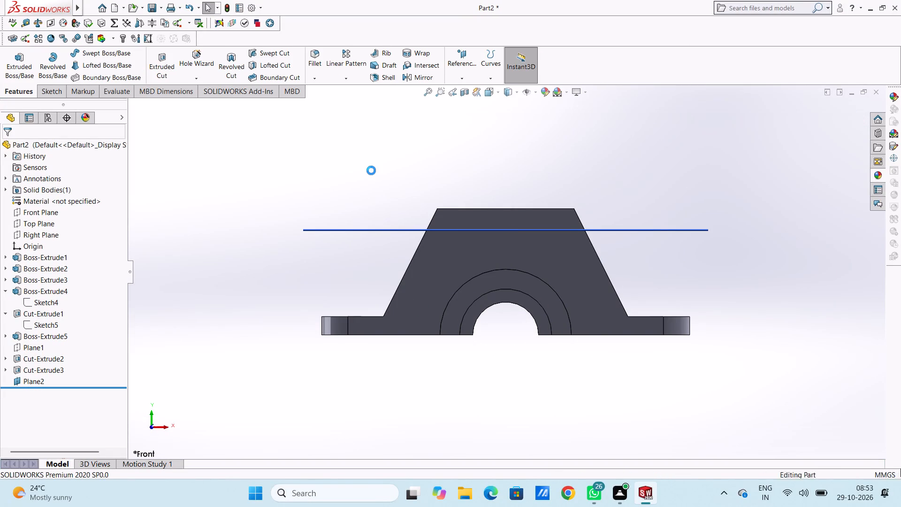
key("ctrl+z")
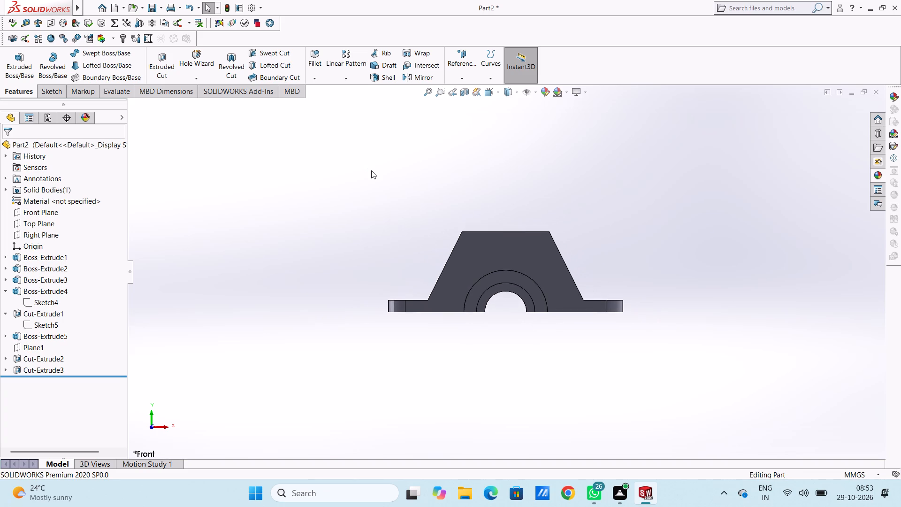
Start a new sketch on the front face of the trapezoidal block.
scroll(494, 330, "down", 3)
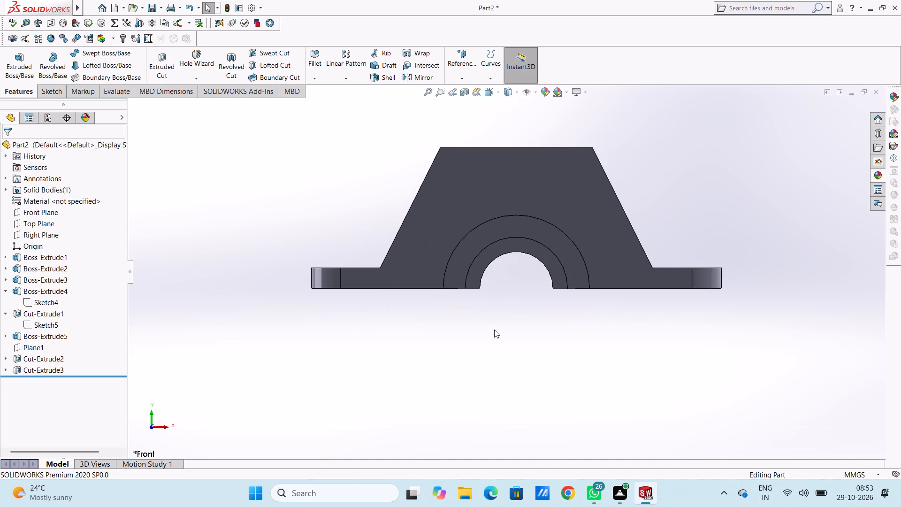
left_click(534, 186)
left_click(577, 161)
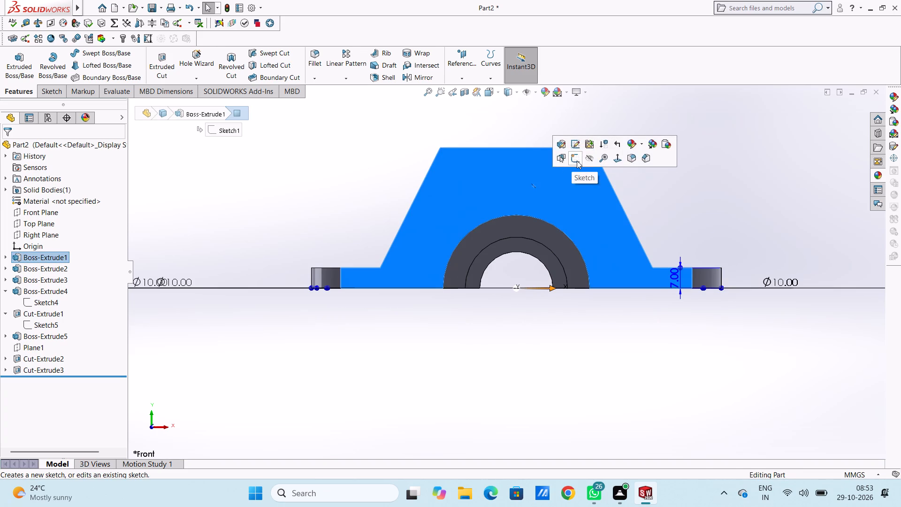
left_click(385, 170)
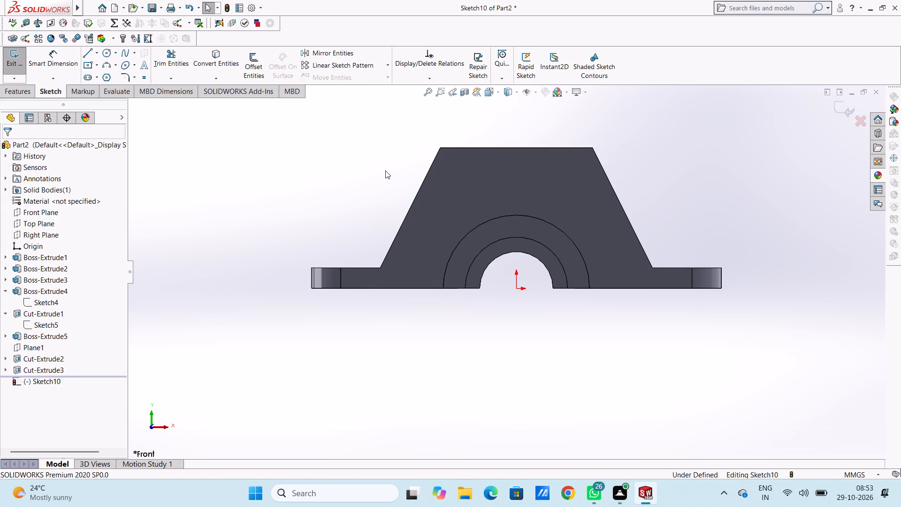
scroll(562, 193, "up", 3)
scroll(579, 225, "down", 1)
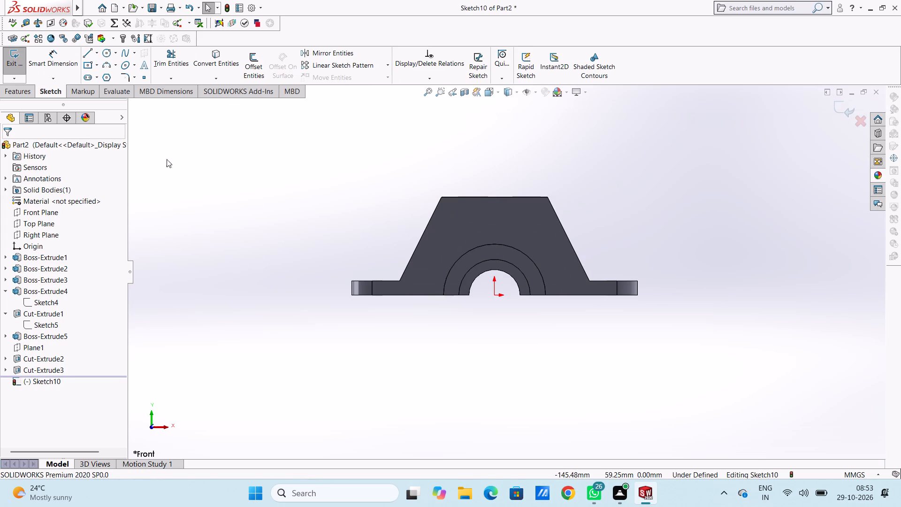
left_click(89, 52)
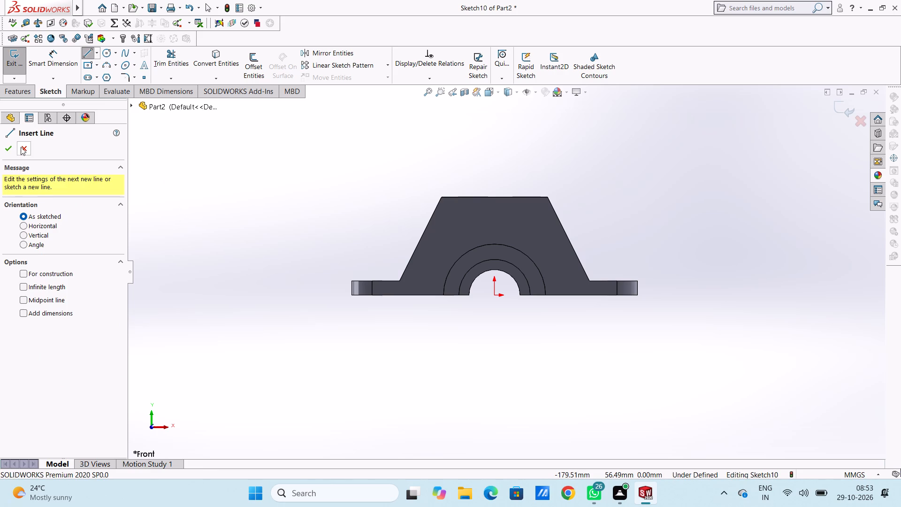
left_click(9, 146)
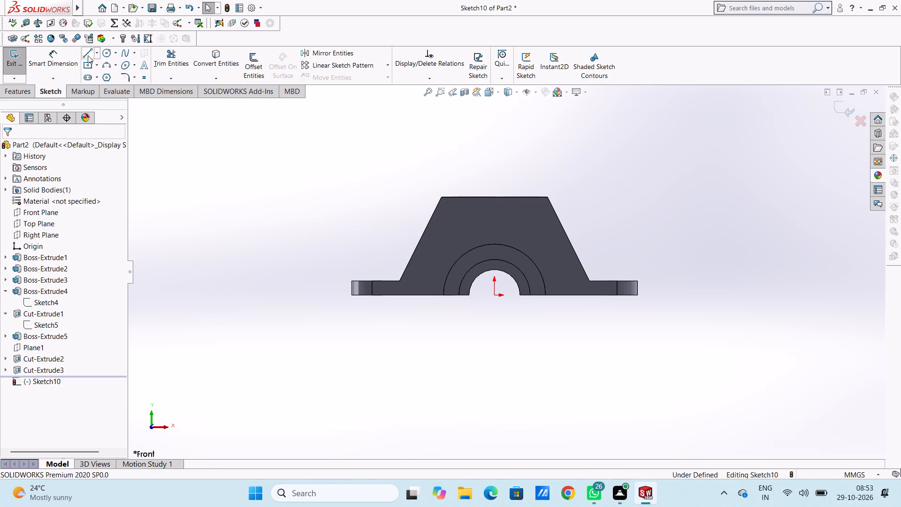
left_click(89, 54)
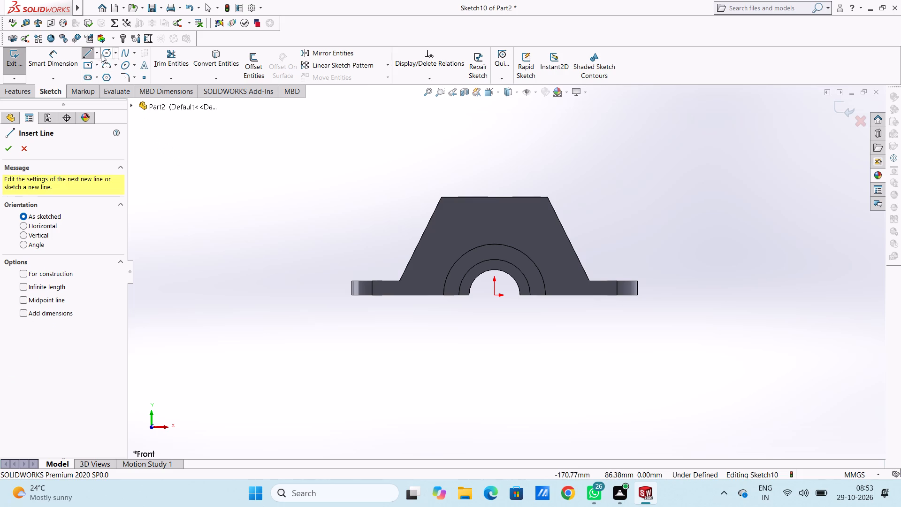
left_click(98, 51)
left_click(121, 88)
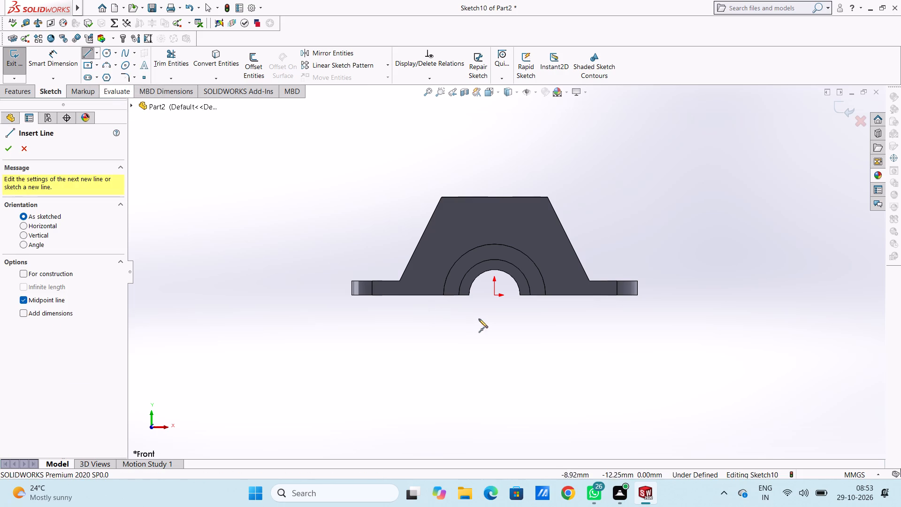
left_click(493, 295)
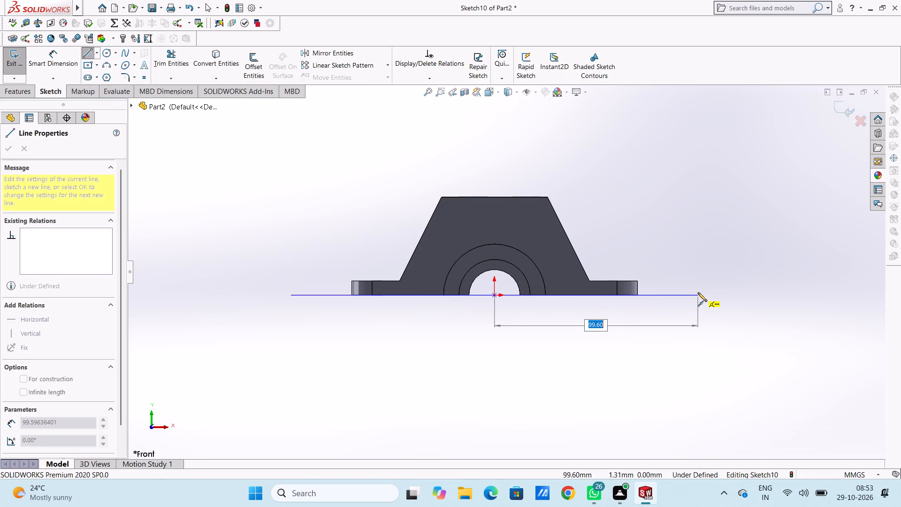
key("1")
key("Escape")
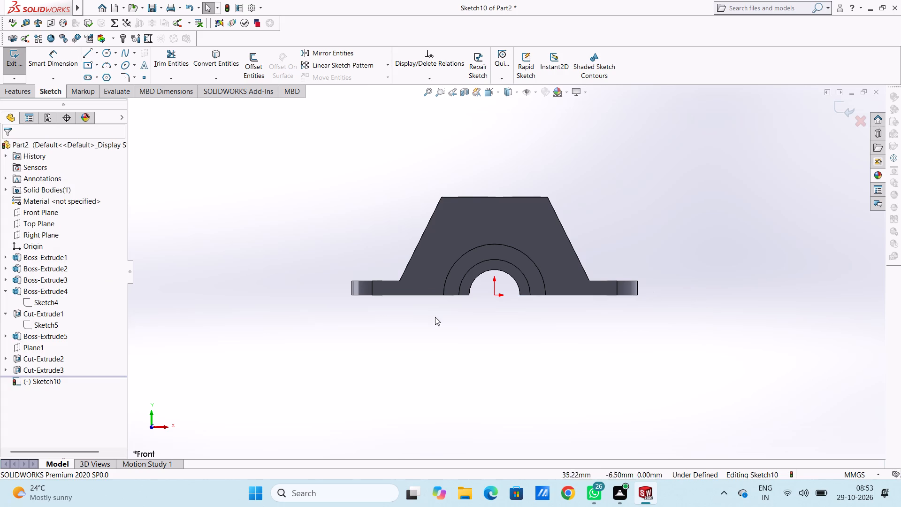
Sketch a horizontal midpoint line centred on the origin along the base's bottom edge, with a half-length of 50 mm.
left_click(96, 56)
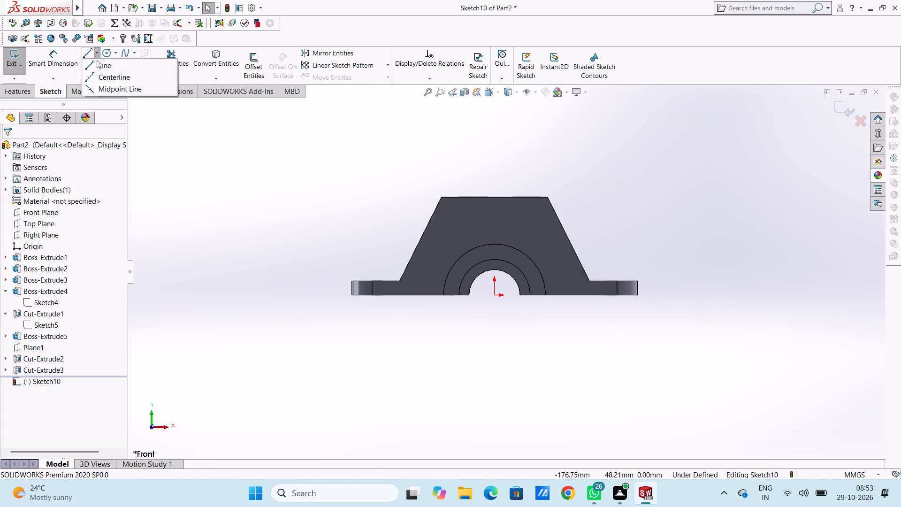
left_click(107, 88)
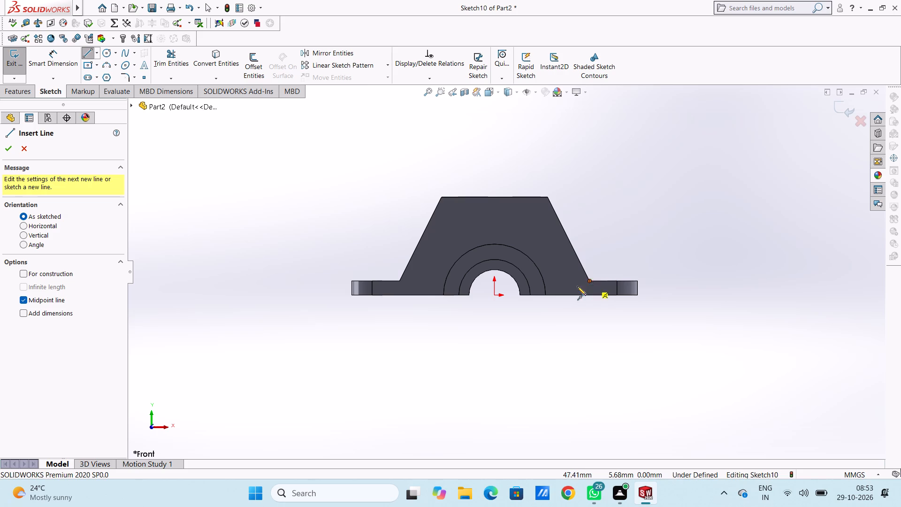
left_click(495, 296)
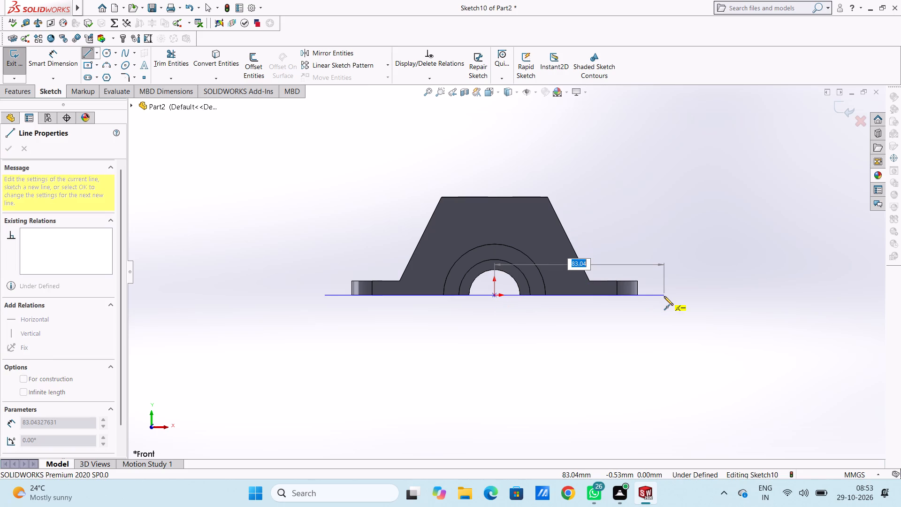
type("50")
key("Return")
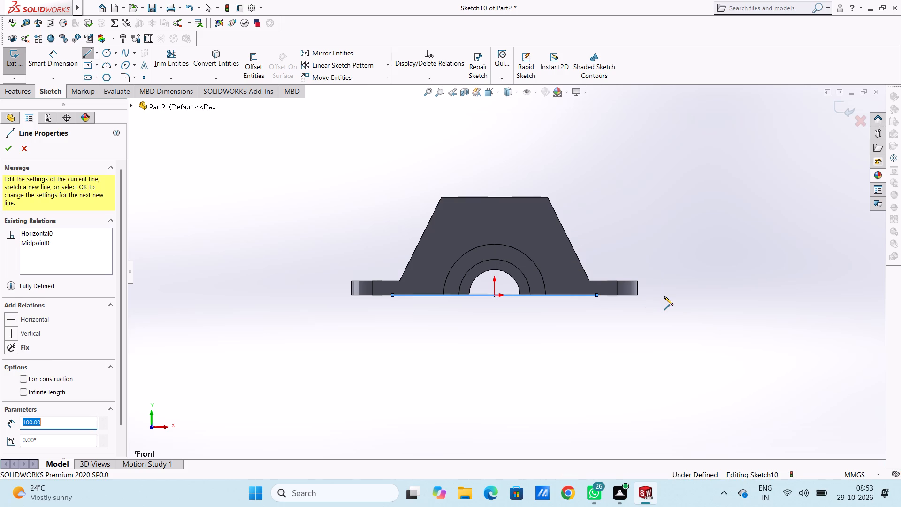
right_click(692, 176)
left_click(702, 178)
left_click(649, 187)
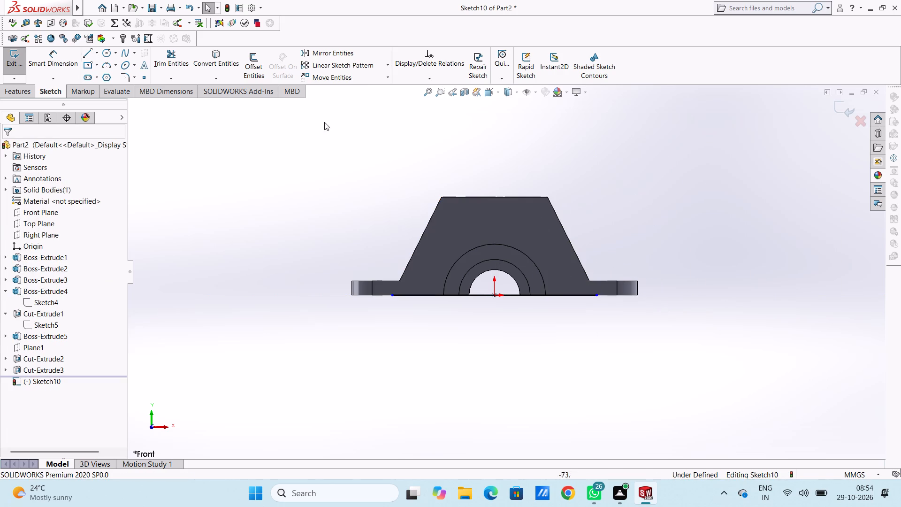
Offset the bottom line 7 mm upward with the direction reversed, keeping the offset dimension.
left_click(251, 63)
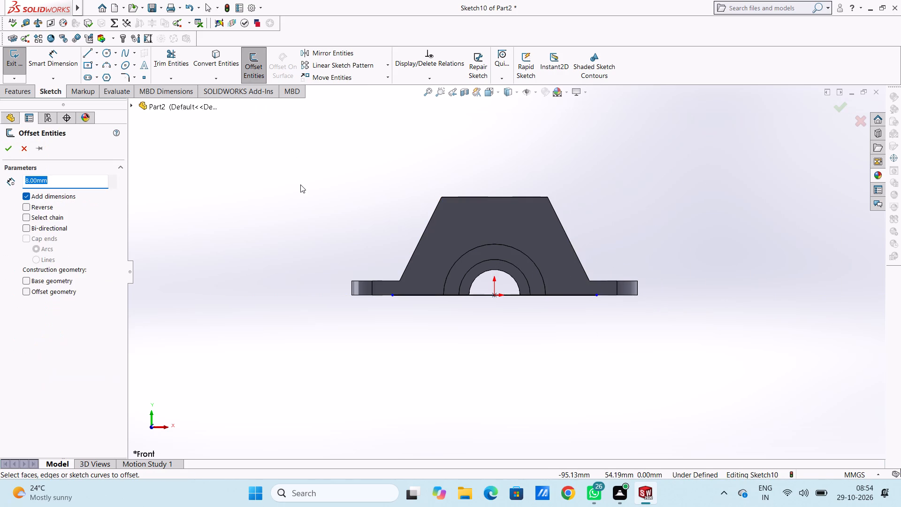
key("7")
key("Return")
left_click(478, 296)
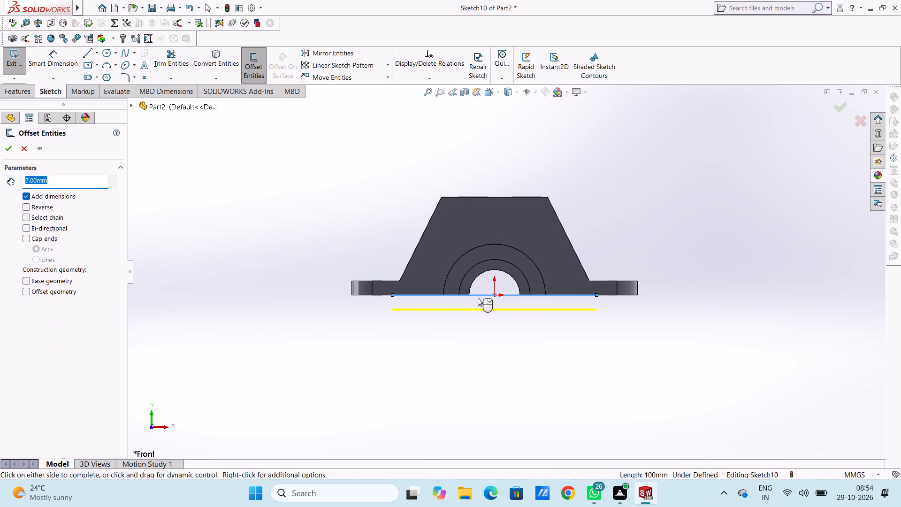
left_click(29, 208)
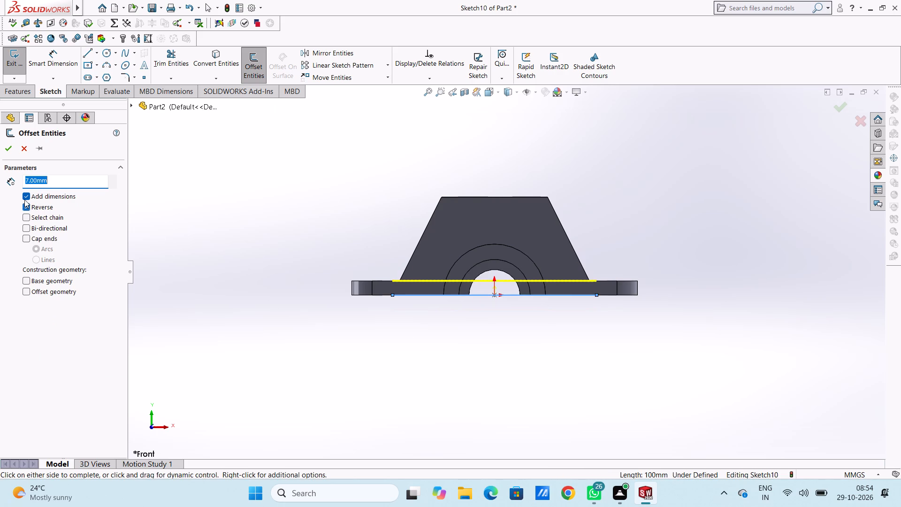
left_click(7, 147)
left_click(238, 211)
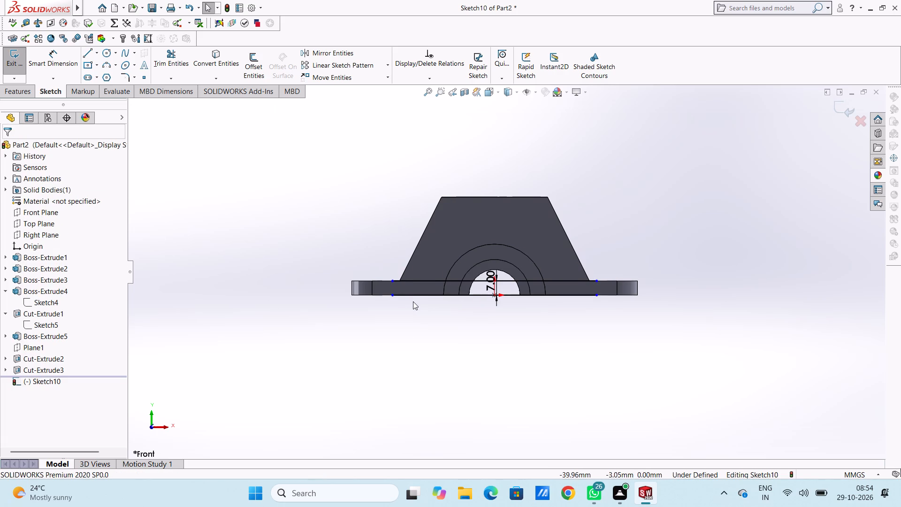
Delete the original line along the base's bottom edge, keeping its offset copy.
left_click(416, 295)
right_click(301, 215)
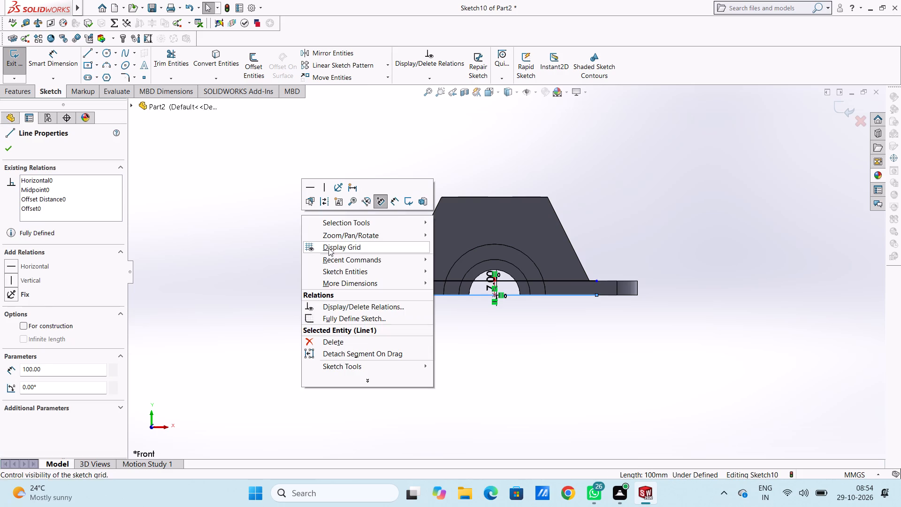
left_click(331, 340)
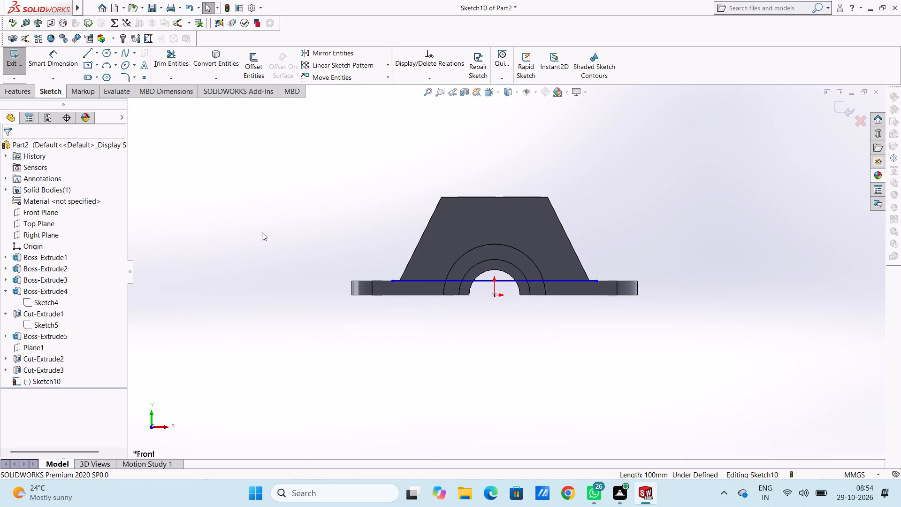
Dimension the remaining horizontal line 7 mm above the base's bottom edge.
left_click(59, 66)
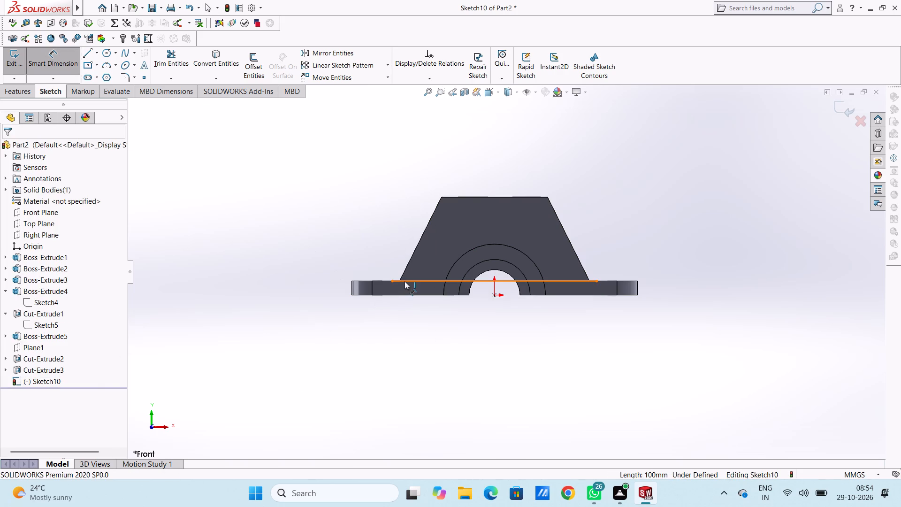
left_click(405, 281)
left_click(413, 294)
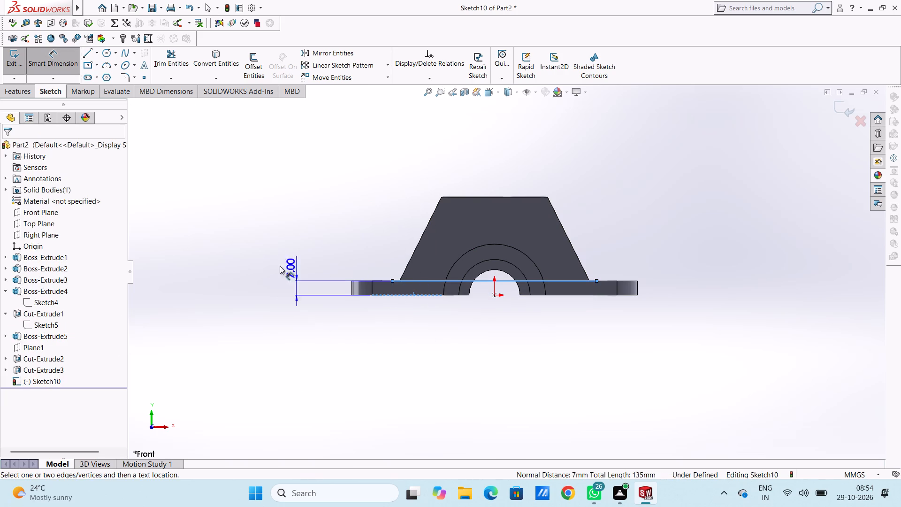
left_click(236, 257)
left_click(197, 238)
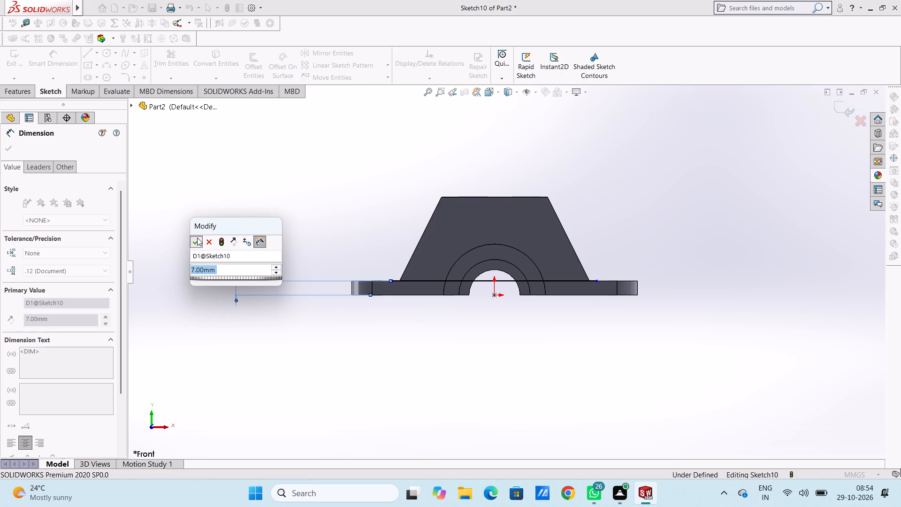
left_click(195, 225)
Close a trapezoid profile with three connected lines from the horizontal line's left end through both top corners of the block to its right end.
left_click(86, 50)
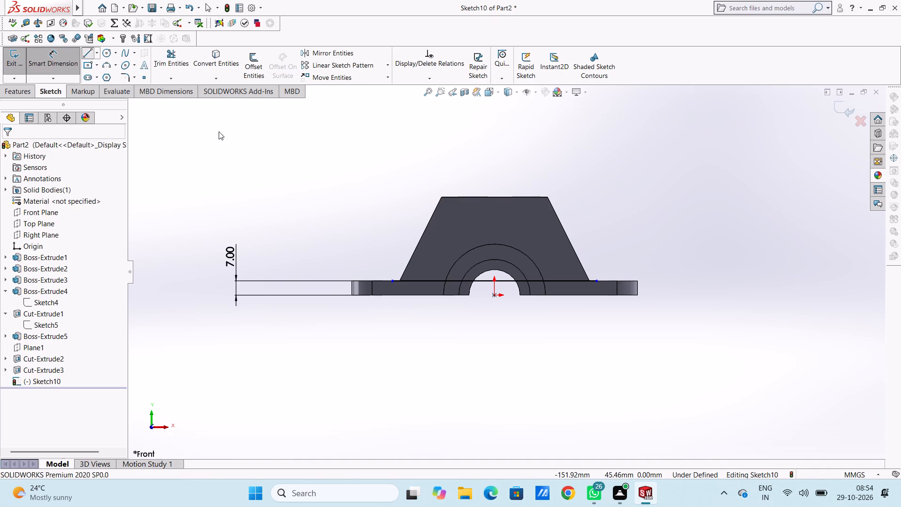
scroll(528, 239, "down", 2)
left_click(328, 305)
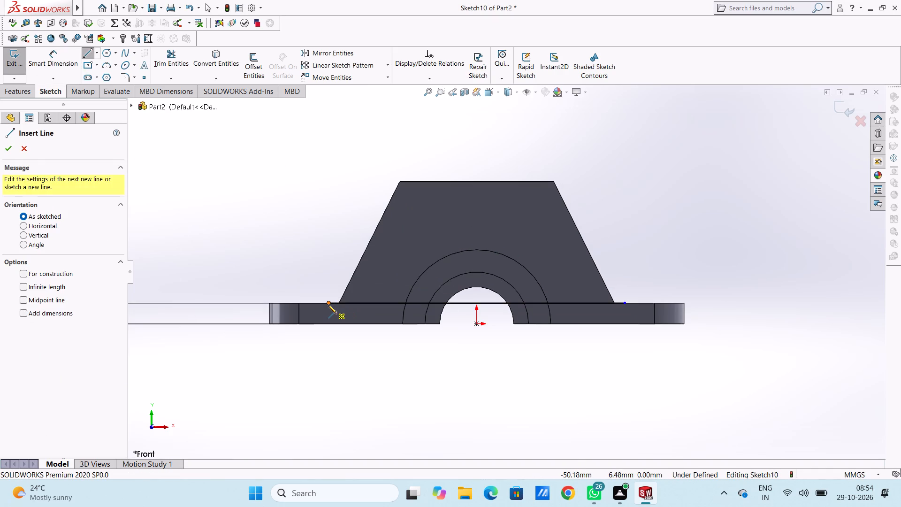
left_click(400, 182)
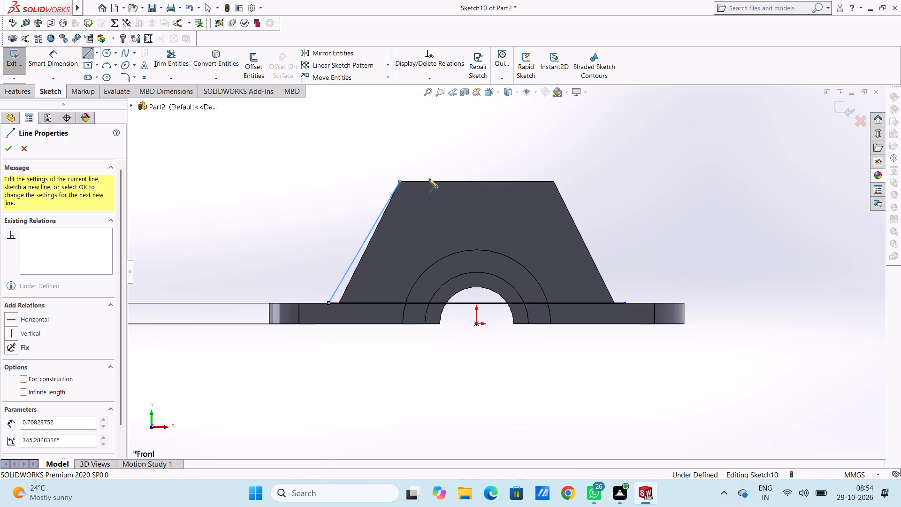
left_click(554, 182)
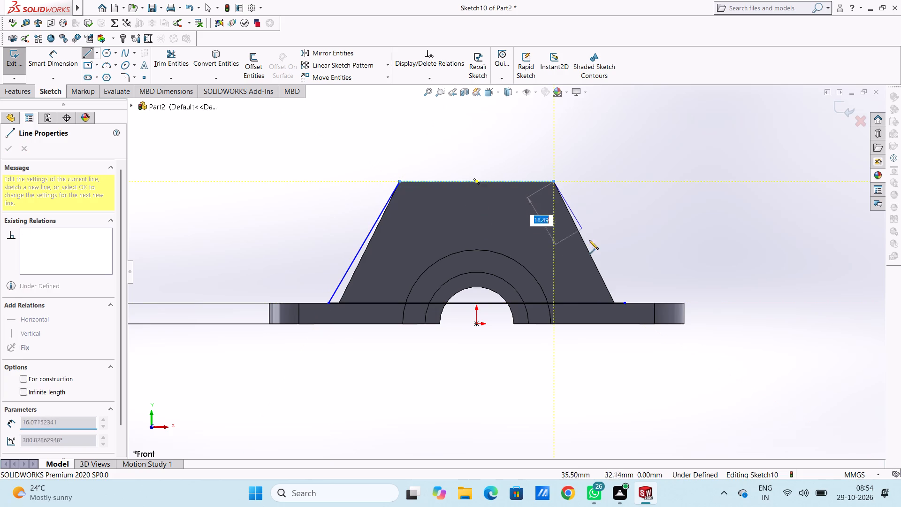
left_click(626, 302)
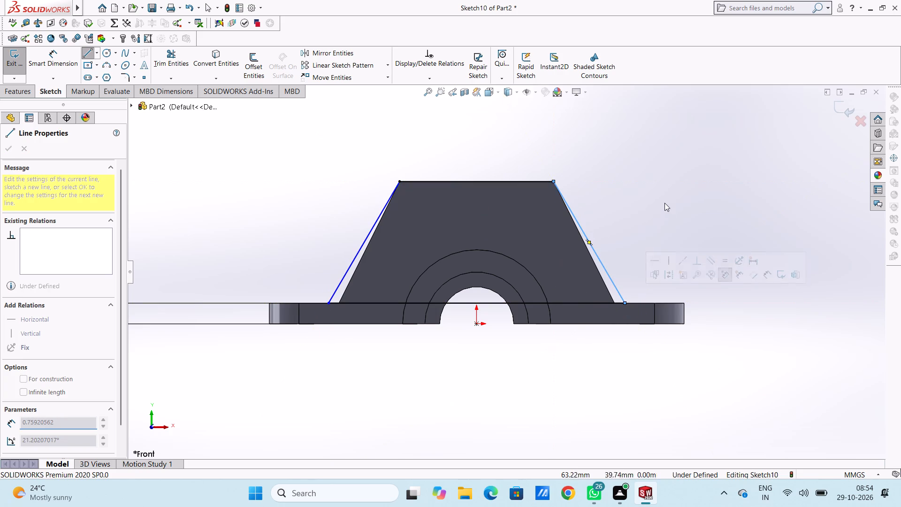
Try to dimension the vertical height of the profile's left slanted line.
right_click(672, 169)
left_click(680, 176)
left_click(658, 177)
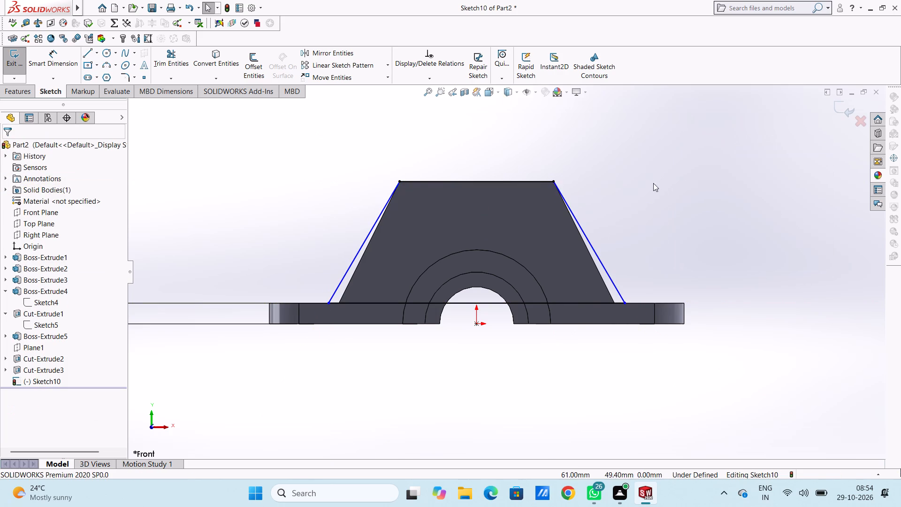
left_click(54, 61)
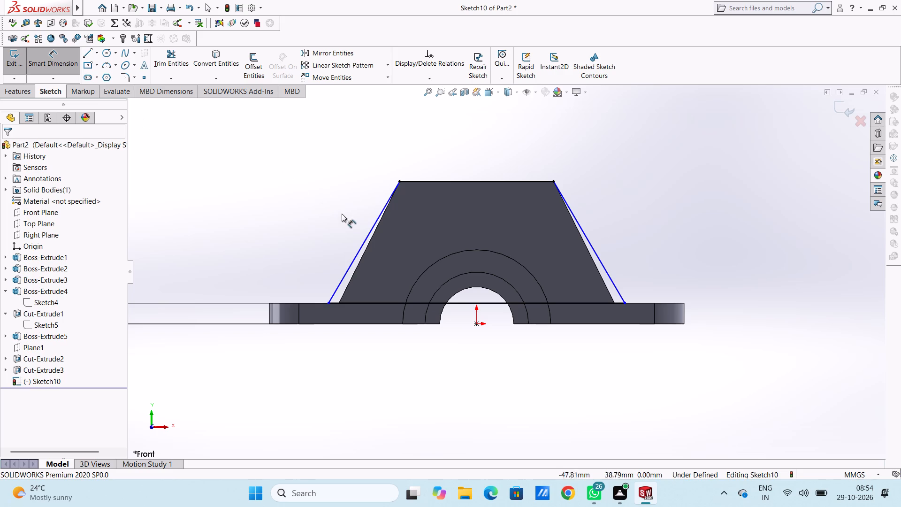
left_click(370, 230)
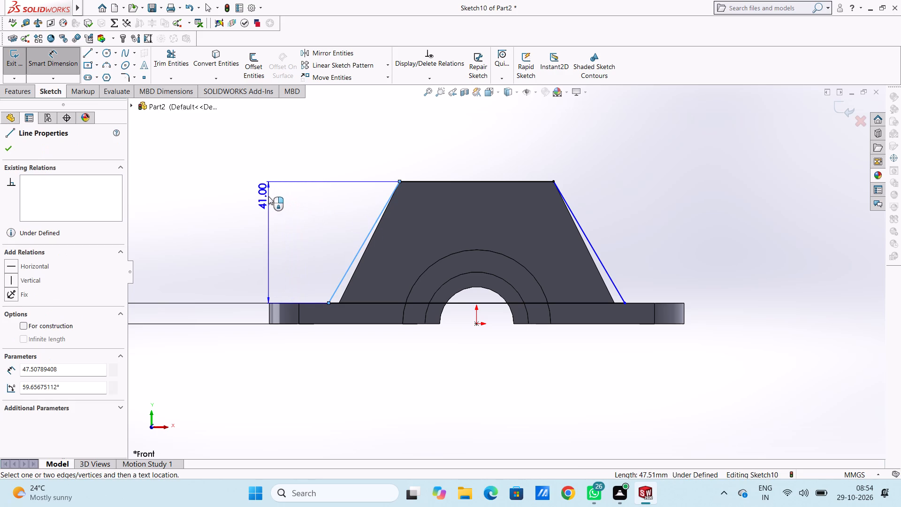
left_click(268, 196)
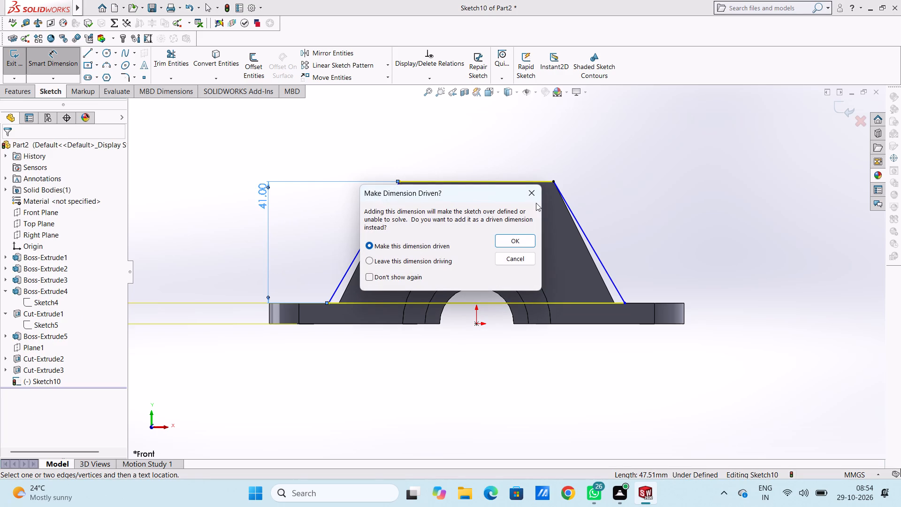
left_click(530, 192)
Dimension the horizontal spans of the trapezoid profile's left and right slanted lines below the part.
left_click(378, 216)
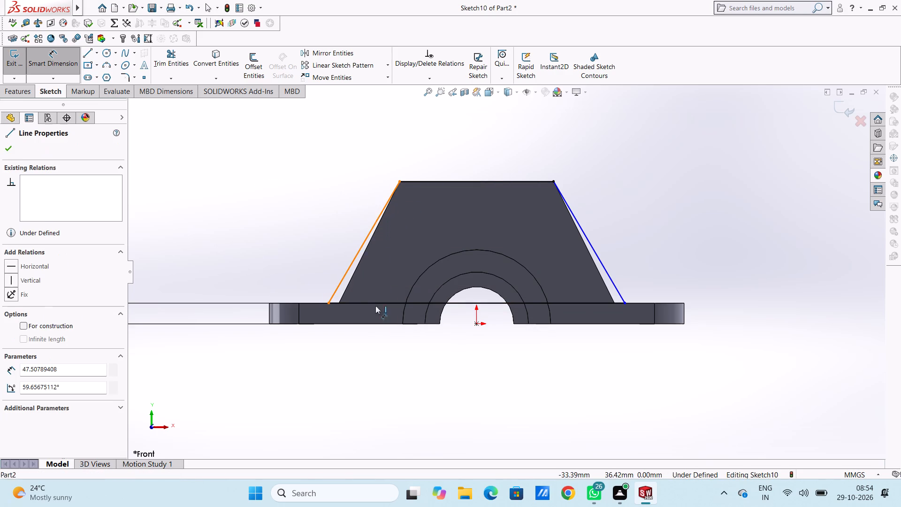
left_click(360, 407)
left_click(317, 391)
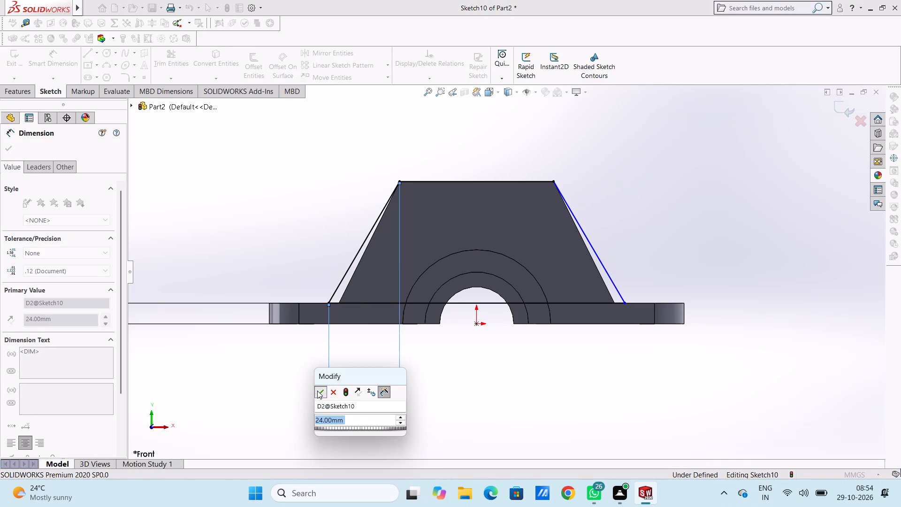
left_click(309, 387)
left_click(602, 263)
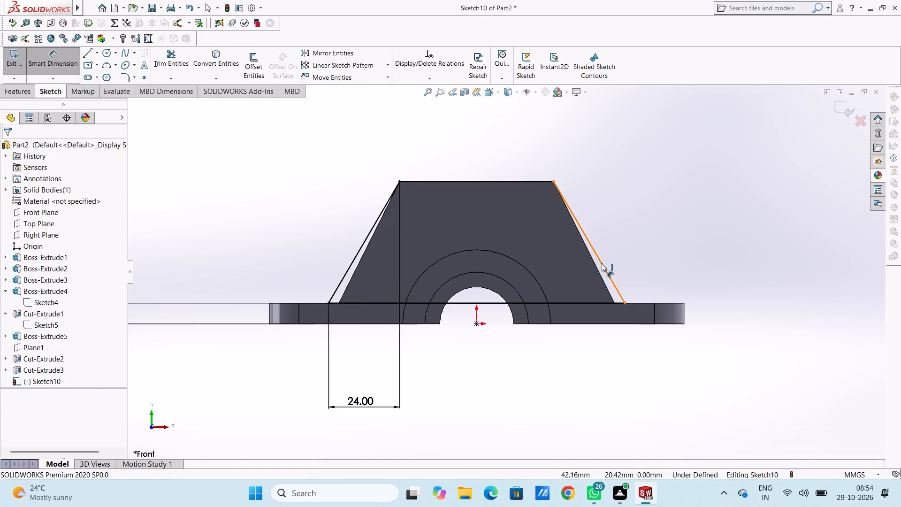
left_click(619, 399)
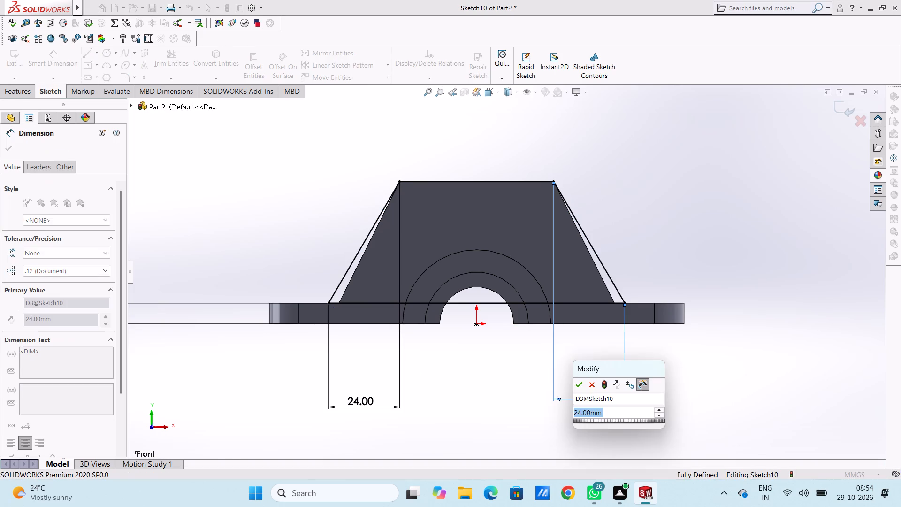
left_click(580, 386)
left_click(579, 377)
scroll(675, 183, "down", 1)
middle_click_drag(675, 189, 657, 215)
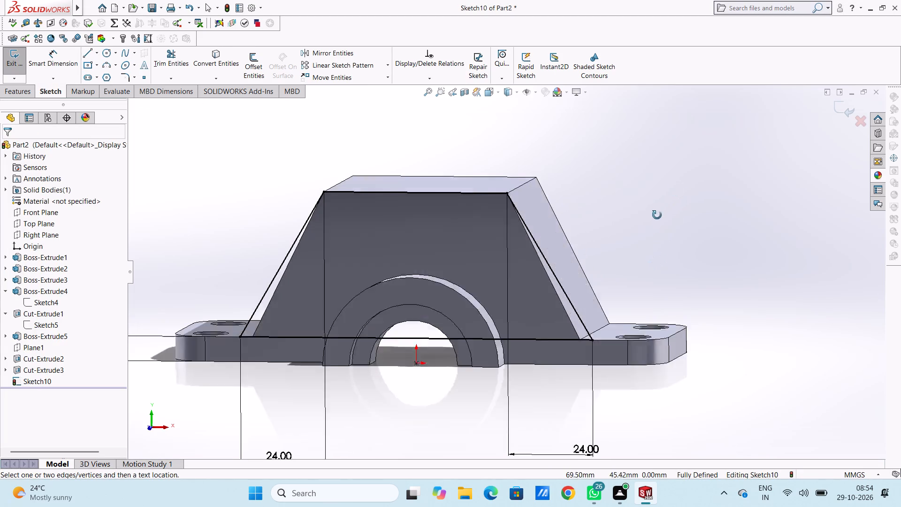
middle_click_drag(657, 215, 643, 245)
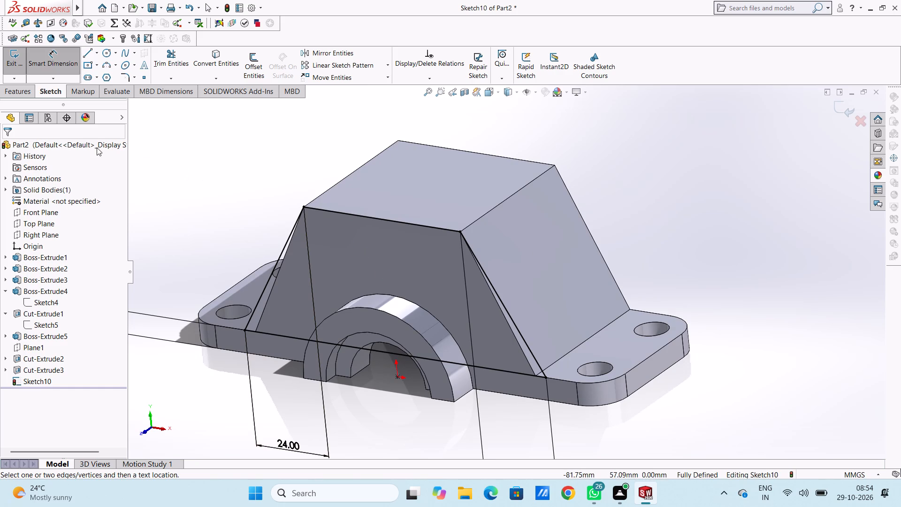
left_click(59, 66)
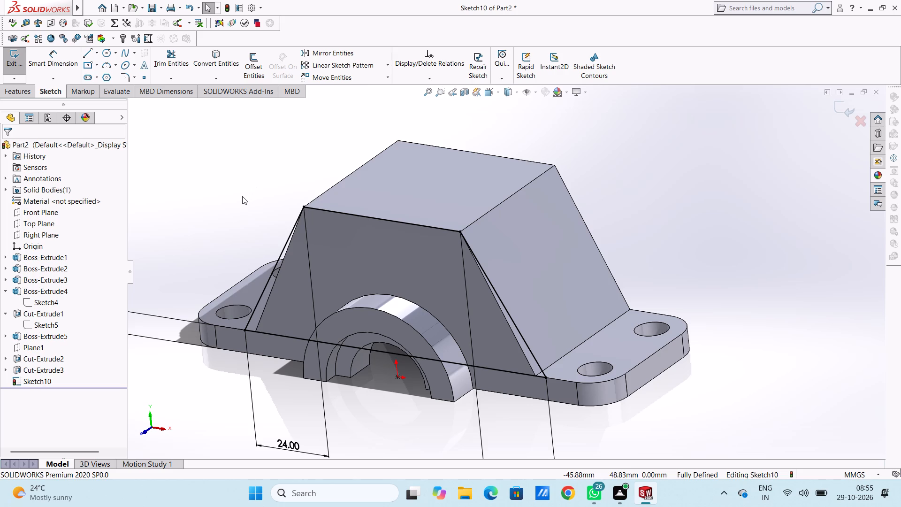
Draw a three-point arc of about 25 mm radius over the boss's outer semicircular edge, ending on the base's bottom edge.
key("ctrl+1")
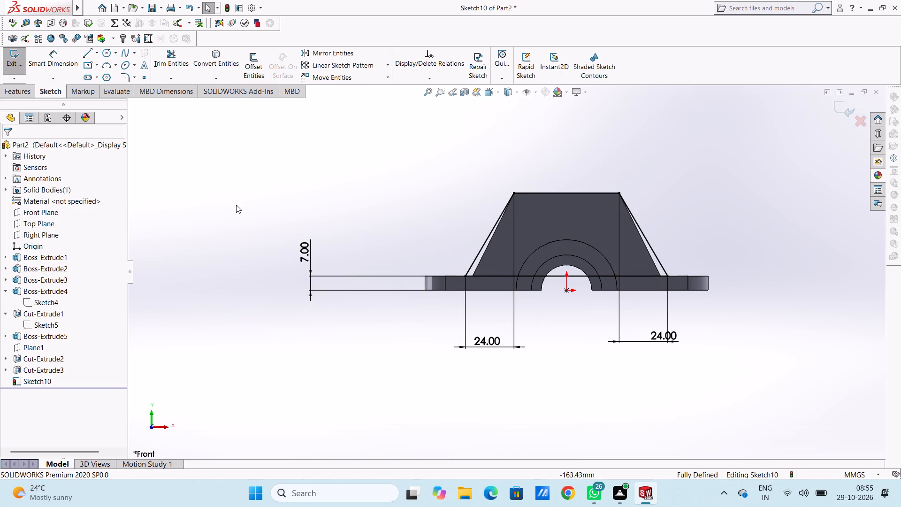
scroll(591, 282, "down", 5)
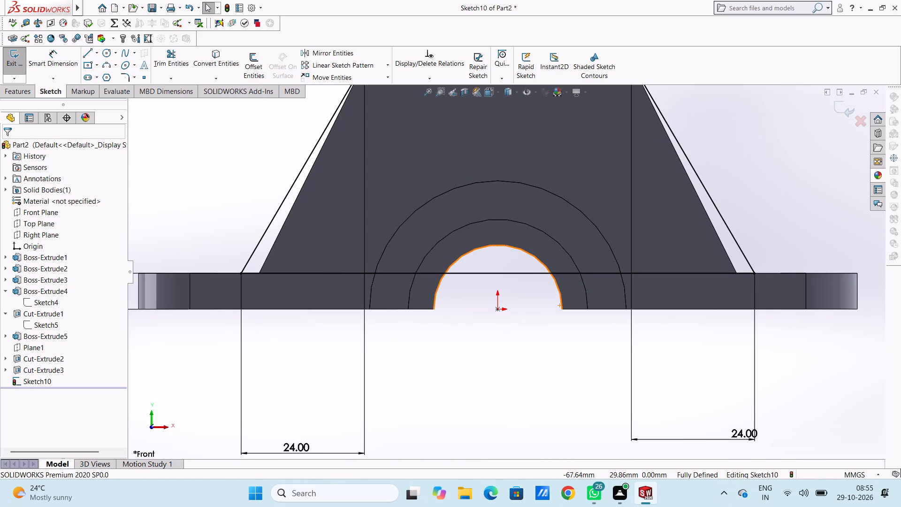
left_click(107, 66)
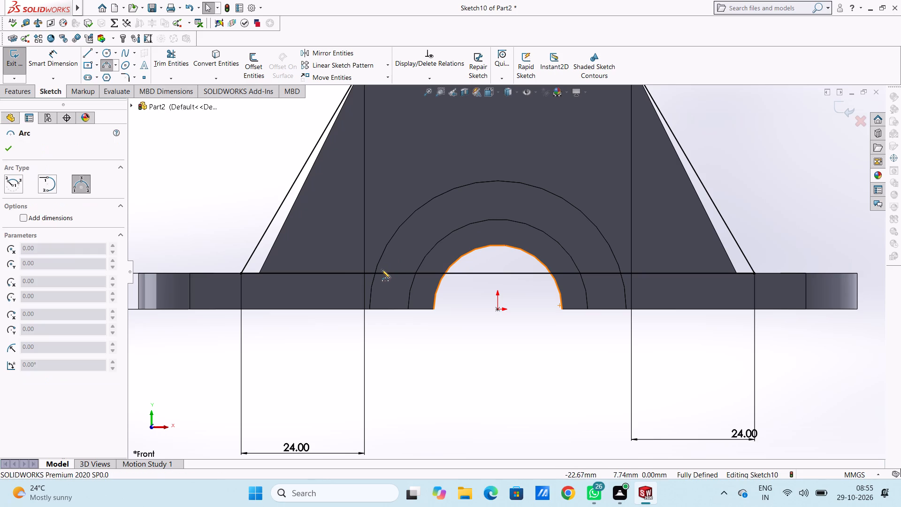
left_click(369, 311)
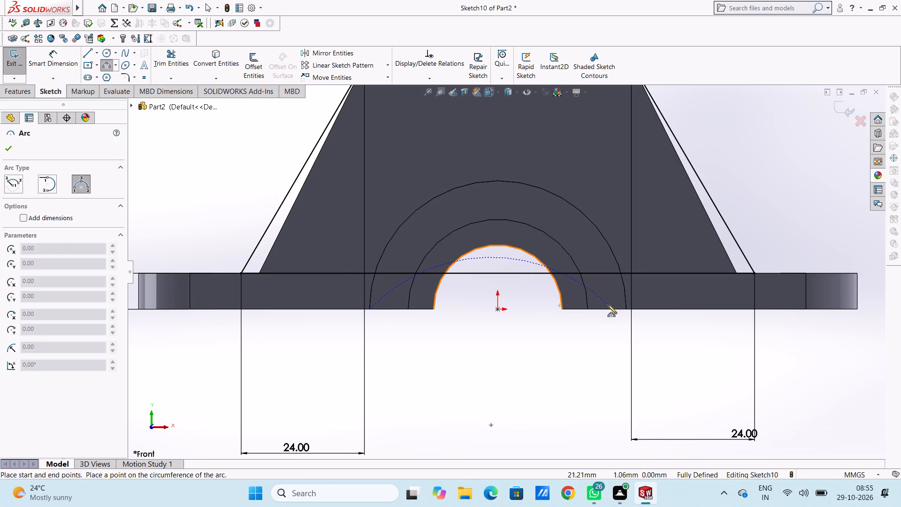
left_click(626, 310)
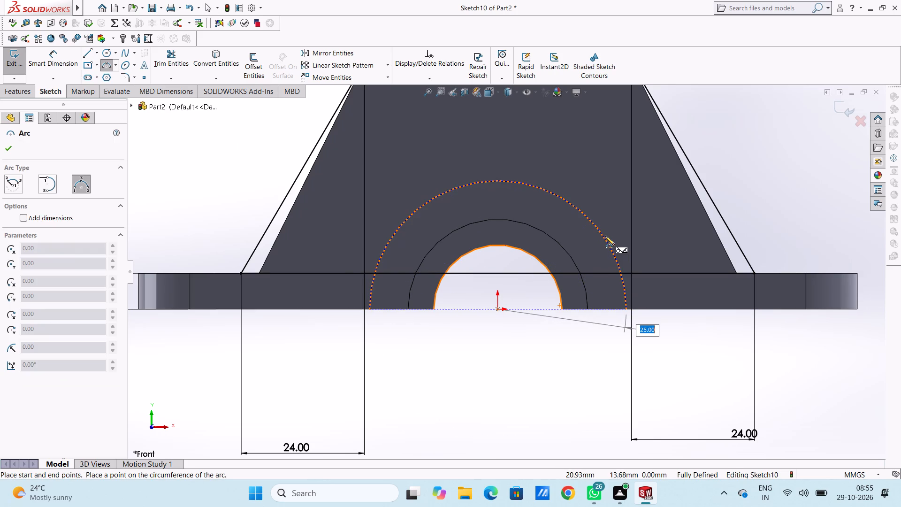
left_click(605, 235)
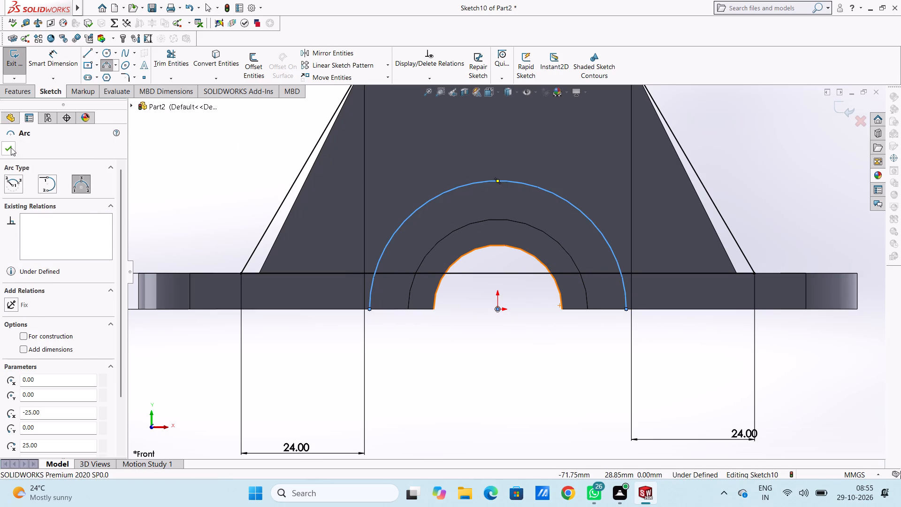
left_click(11, 147)
left_click(281, 159)
Trim both arc ends below the profile's horizontal line and the portion of that line inside the arc.
scroll(281, 159, "up", 3)
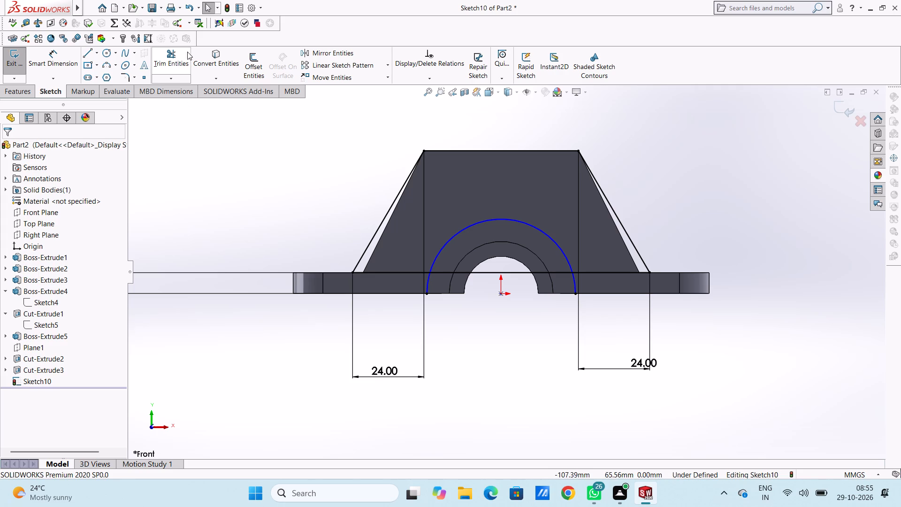
left_click(174, 60)
scroll(472, 309, "down", 2)
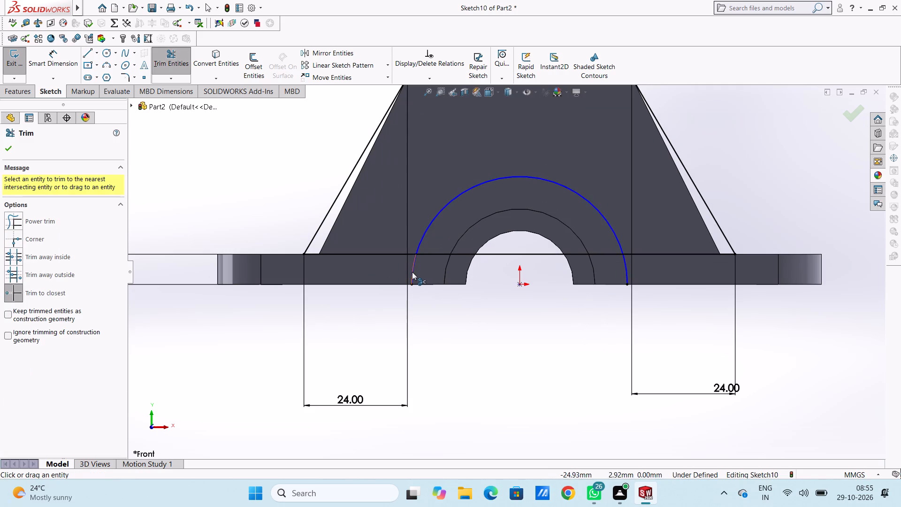
left_click(412, 271)
left_click(489, 253)
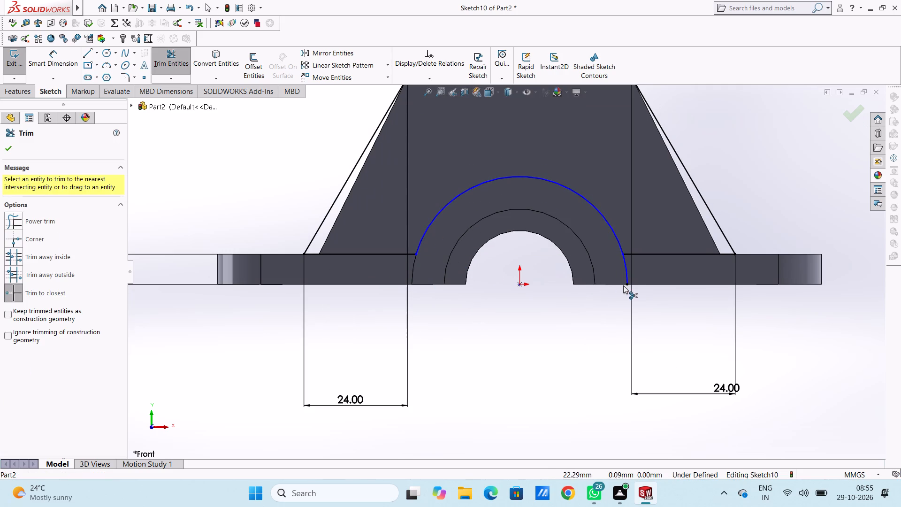
left_click(629, 277)
scroll(518, 293, "up", 3)
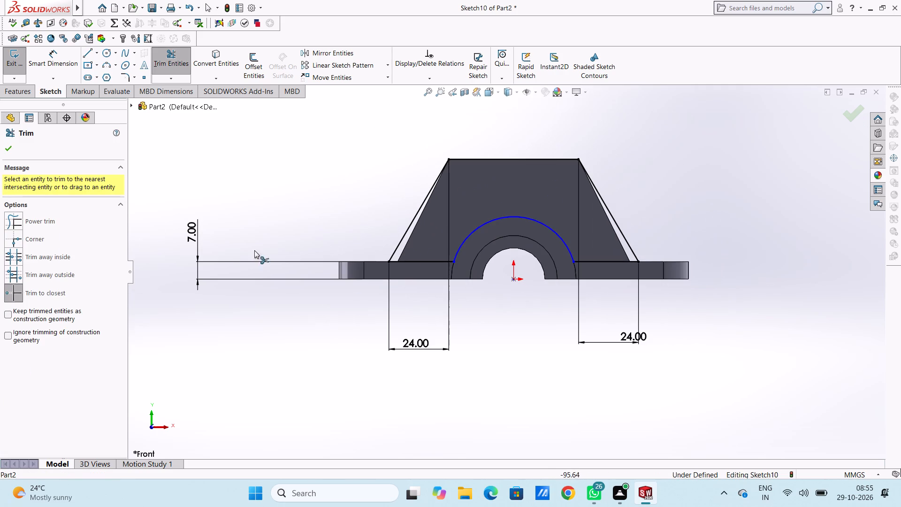
left_click(15, 150)
left_click(257, 156)
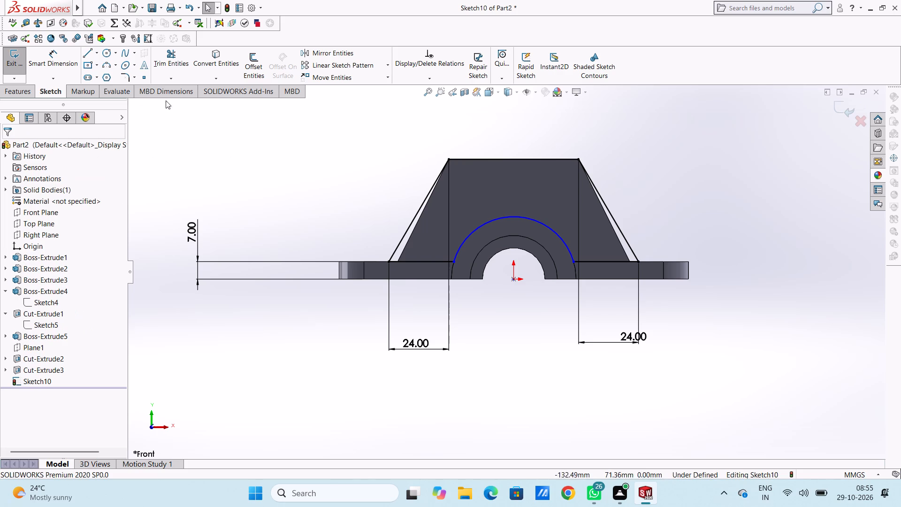
Dimension the radius of the trimmed arc.
left_click(56, 51)
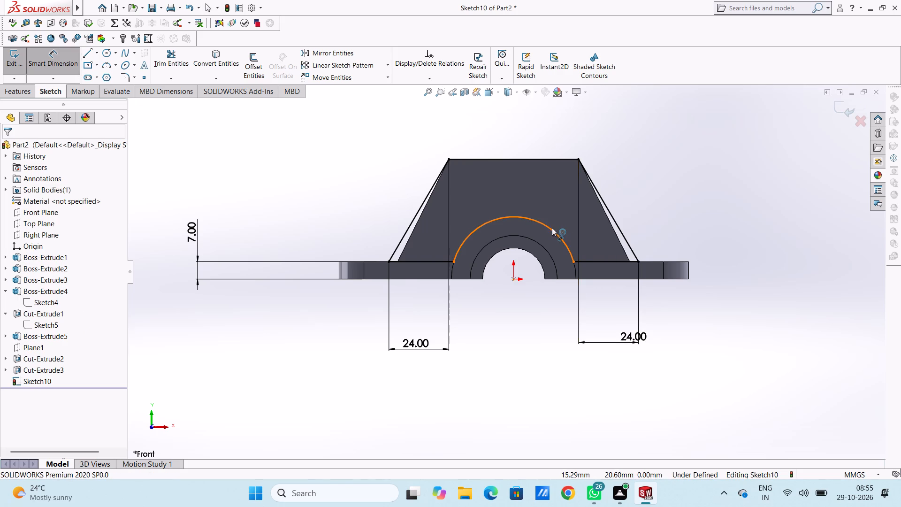
left_click(552, 228)
left_click(644, 161)
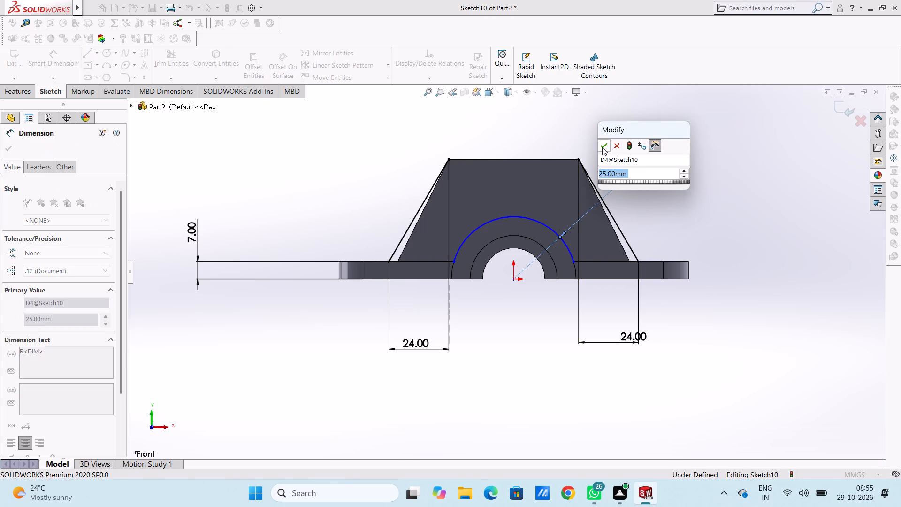
left_click(602, 146)
left_click(699, 197)
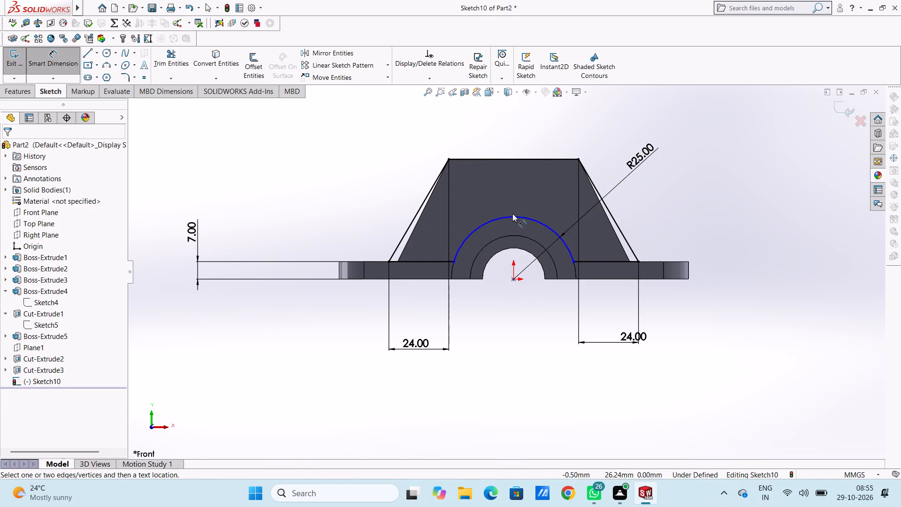
Dimension the length of the horizontal segment between the left slanted line and the arc.
scroll(511, 235, "down", 2)
left_click(403, 278)
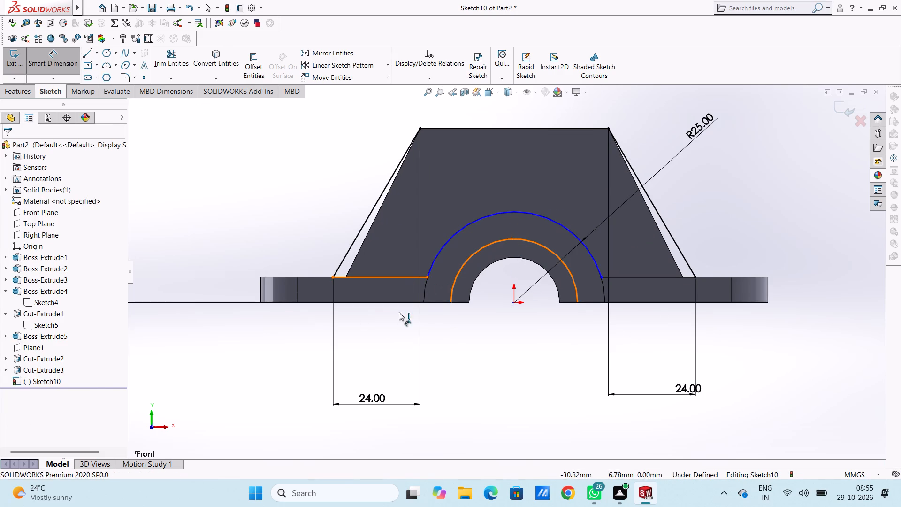
left_click(398, 354)
double_click(358, 336)
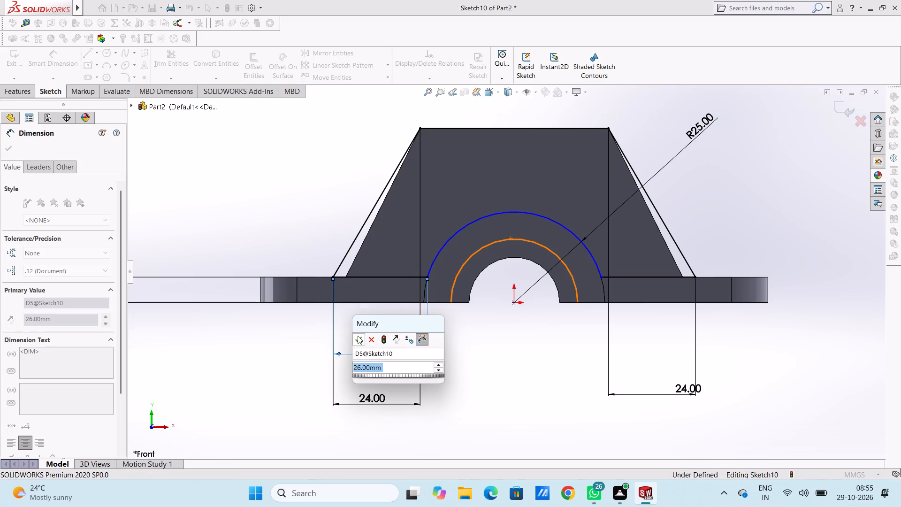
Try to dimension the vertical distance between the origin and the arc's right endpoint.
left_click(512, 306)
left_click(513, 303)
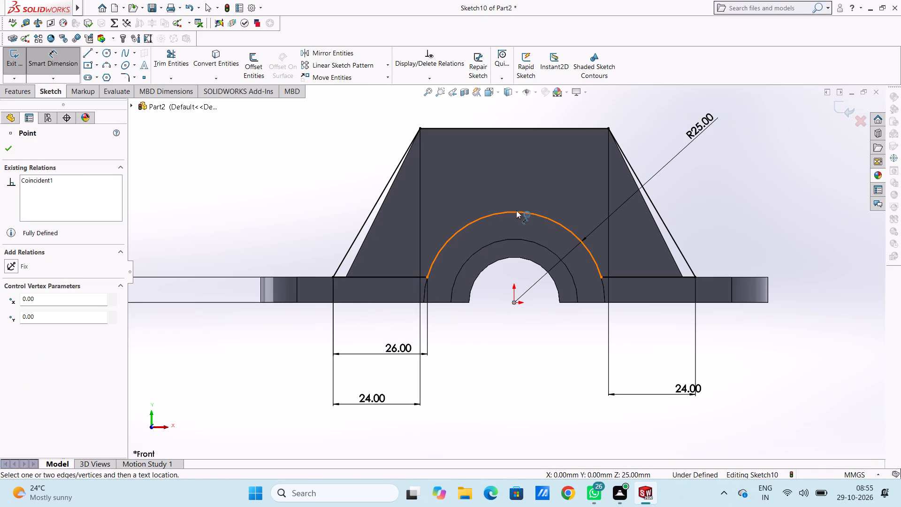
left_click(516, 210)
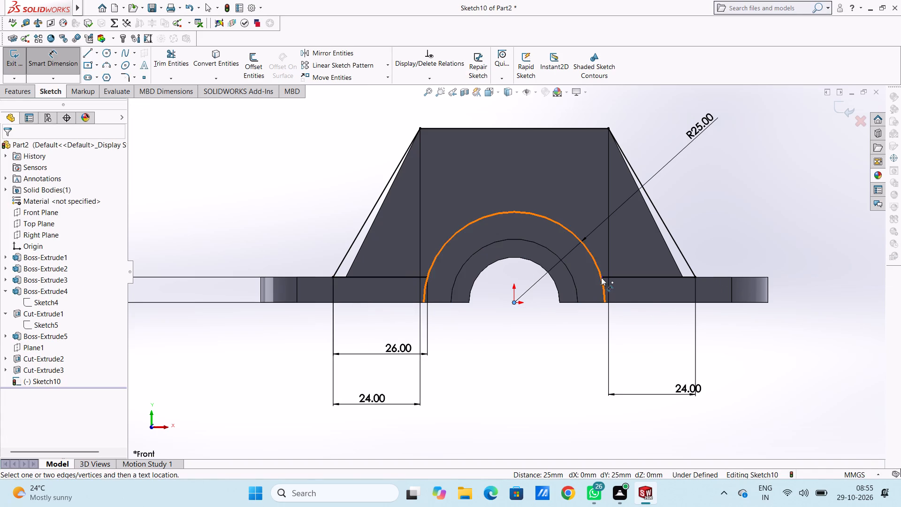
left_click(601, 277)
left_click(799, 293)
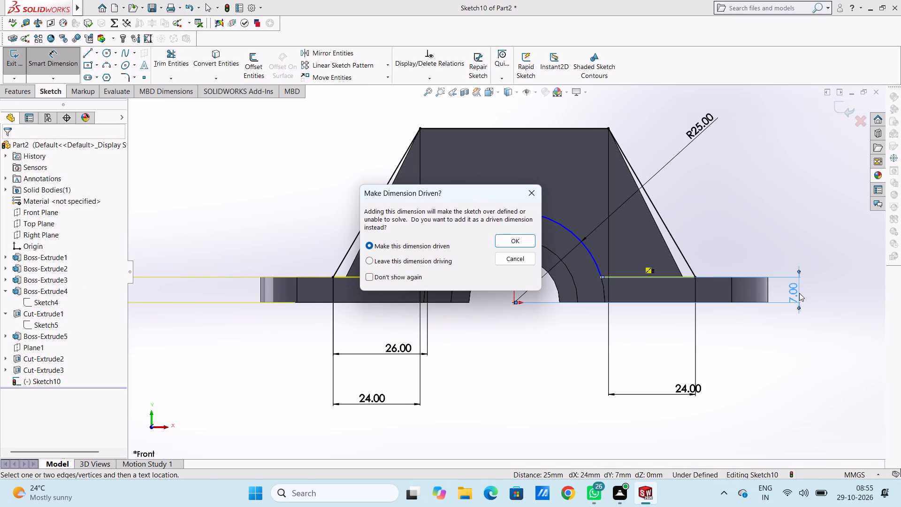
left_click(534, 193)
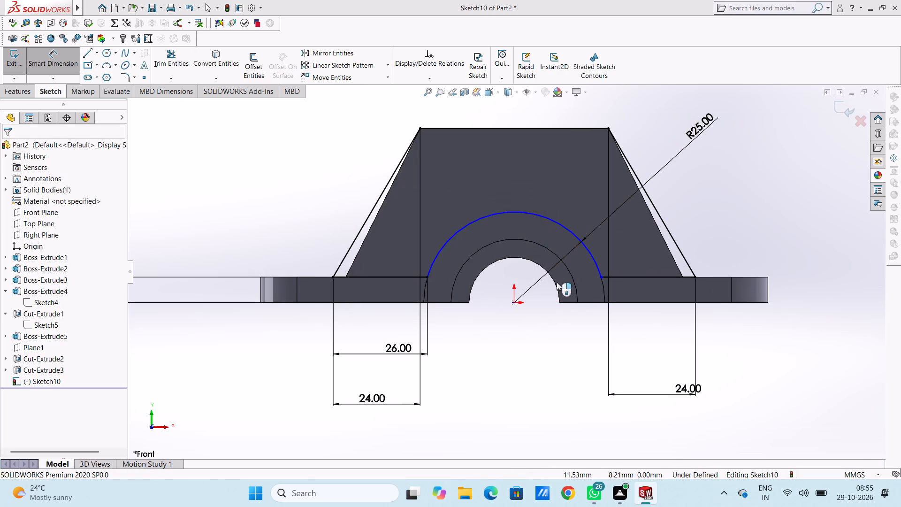
Dimension the horizontal distance from the origin to the arc's right endpoint.
left_click(512, 305)
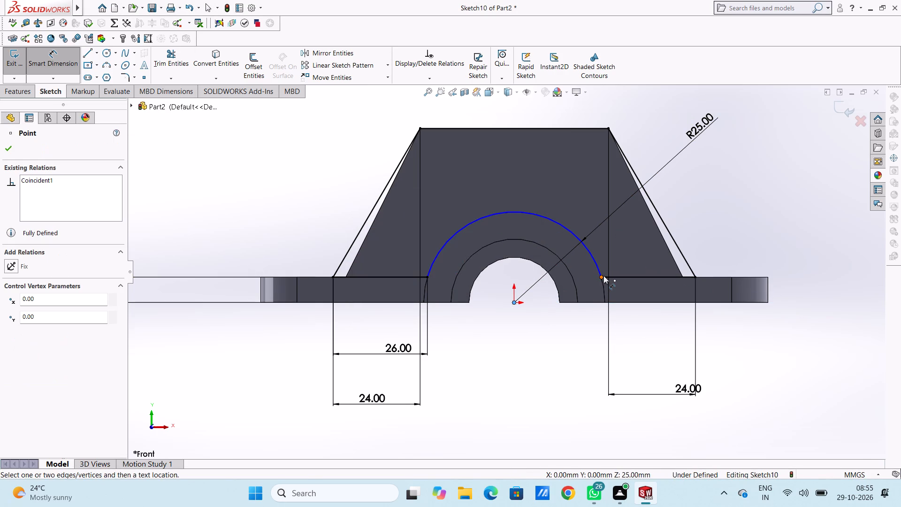
left_click(603, 276)
left_click(580, 389)
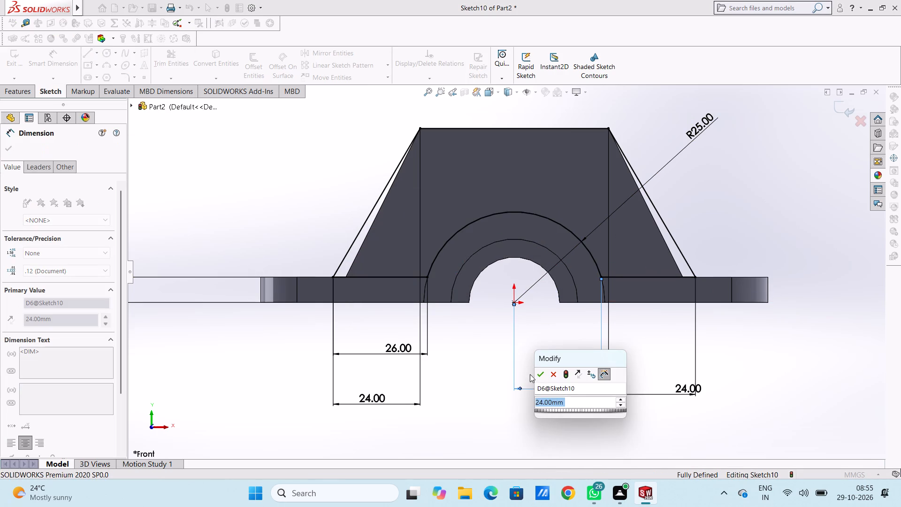
left_click(544, 373)
left_click(535, 348)
middle_click_drag(523, 272, 532, 279)
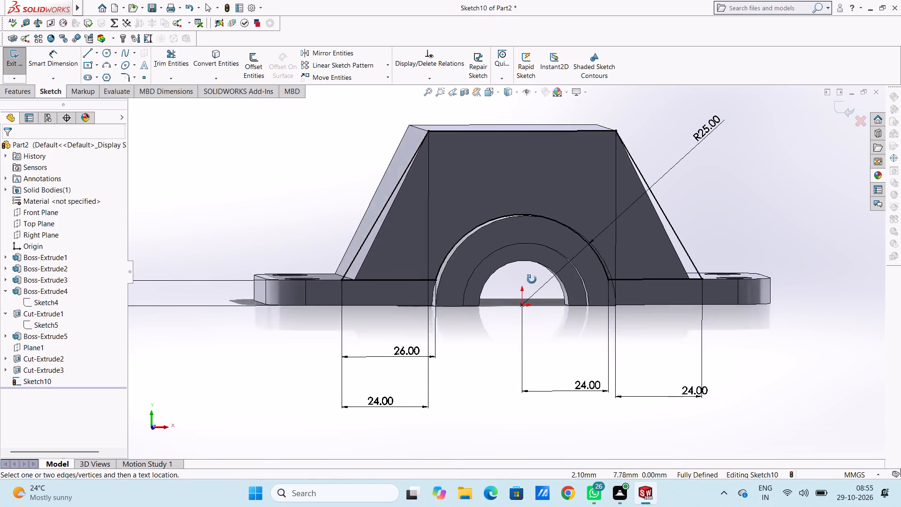
middle_click_drag(532, 279, 566, 302)
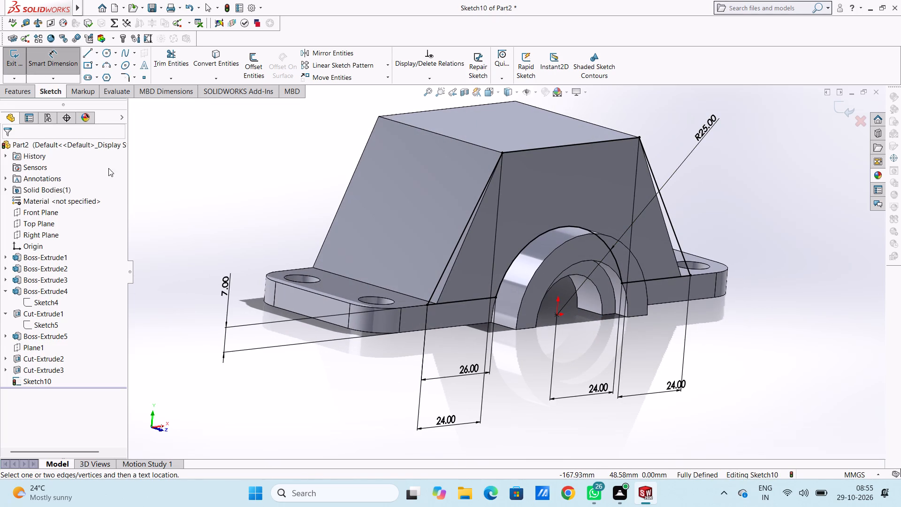
Extrude the trapezoid profile with the arc cut-out 50 mm blind in the reversed direction, through the block, with merged result.
left_click(54, 62)
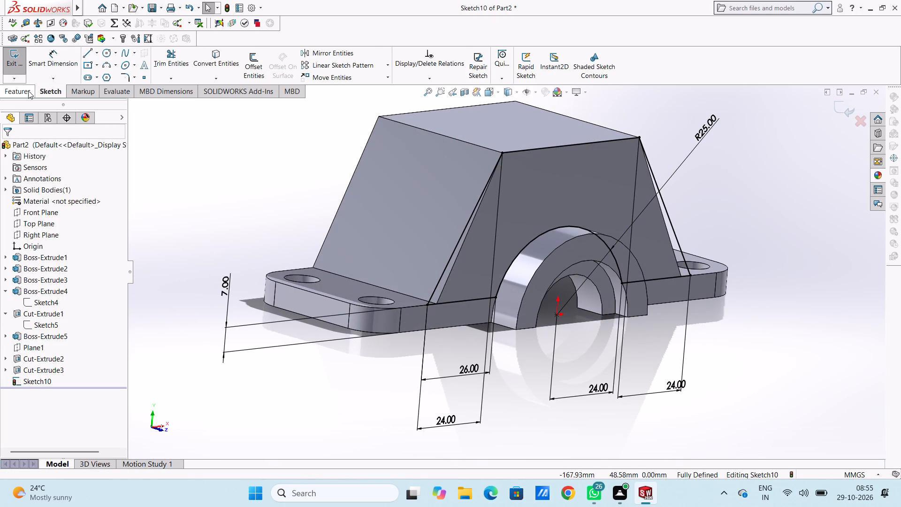
left_click(28, 91)
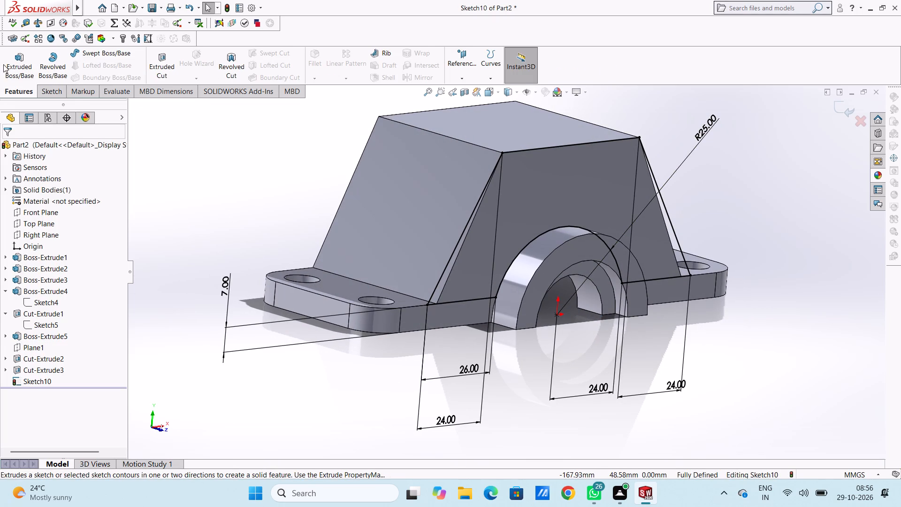
left_click(14, 62)
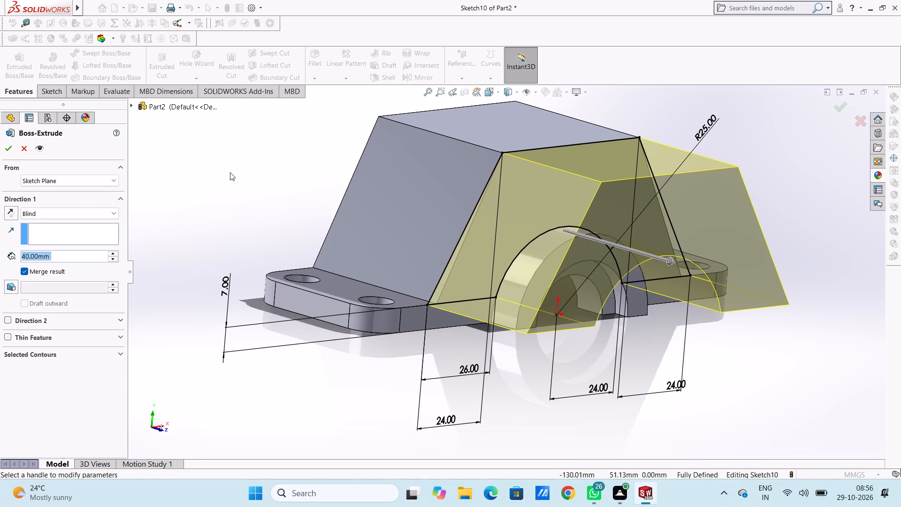
type("50")
key("Return")
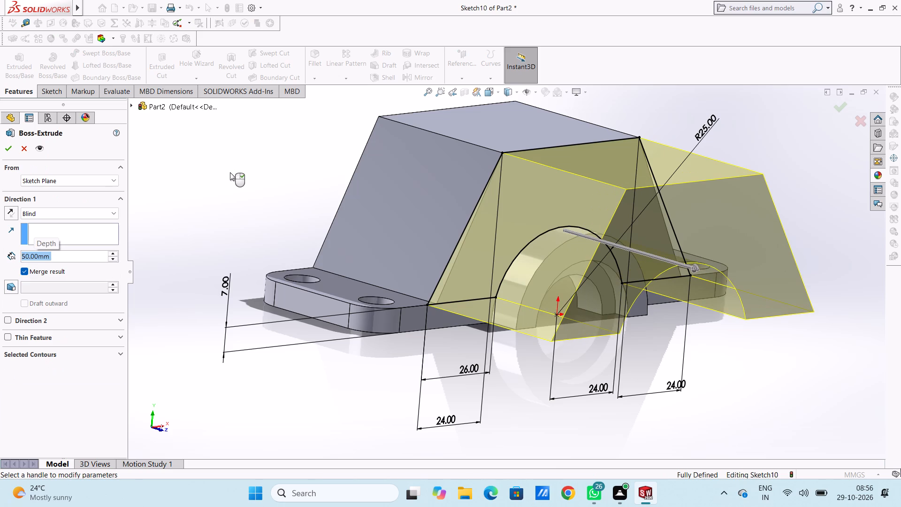
left_click(8, 149)
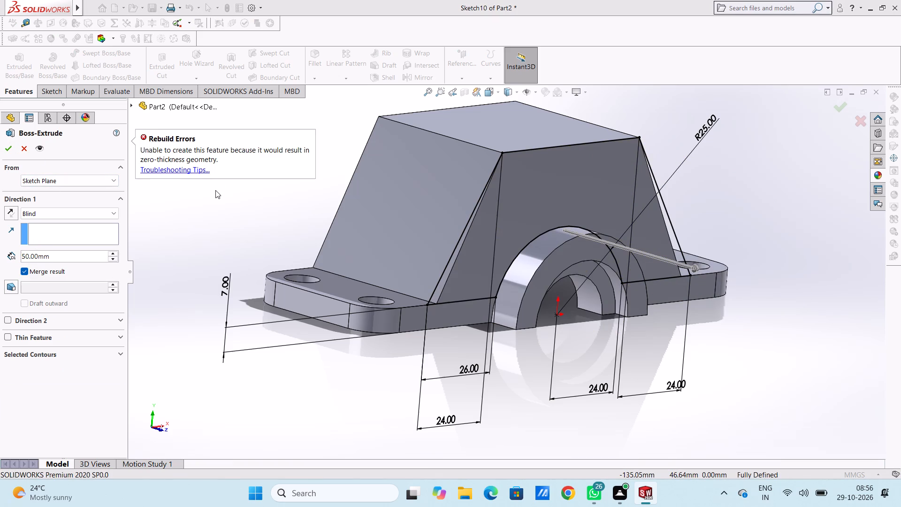
left_click(9, 213)
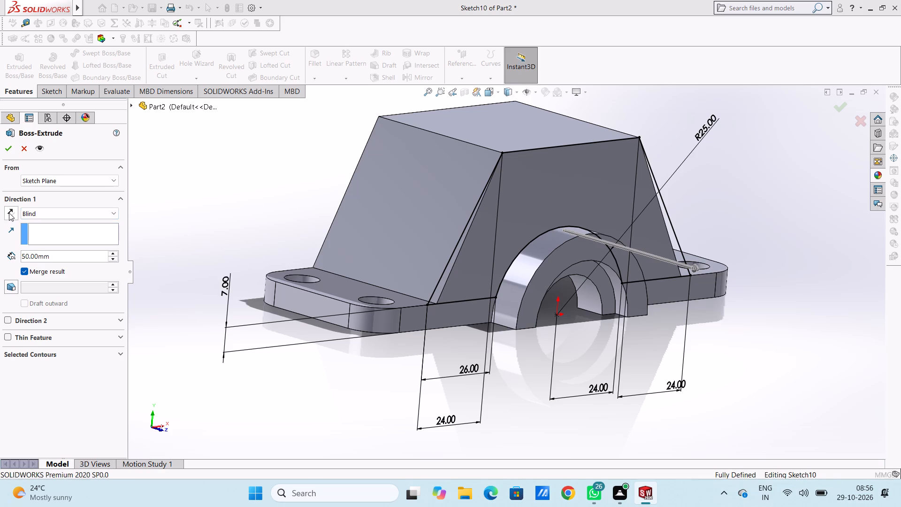
middle_click_drag(221, 154, 281, 198)
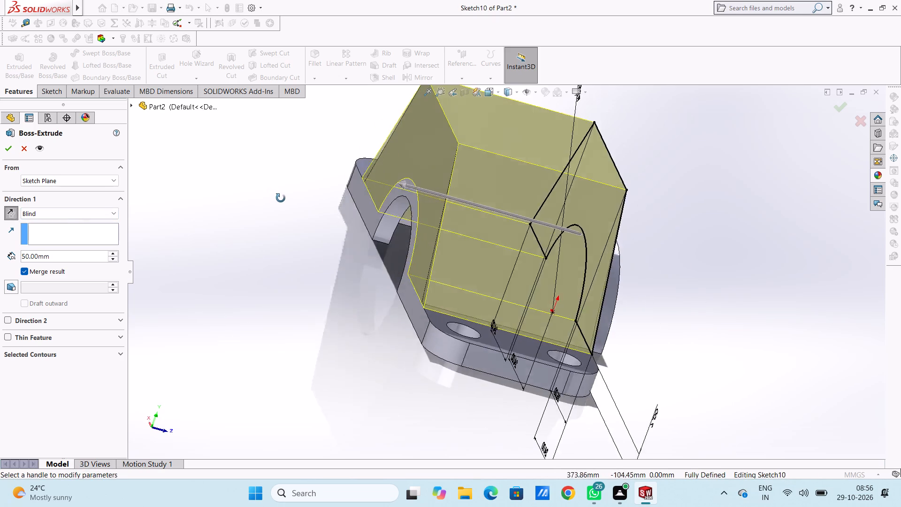
middle_click_drag(281, 198, 297, 214)
left_click(7, 148)
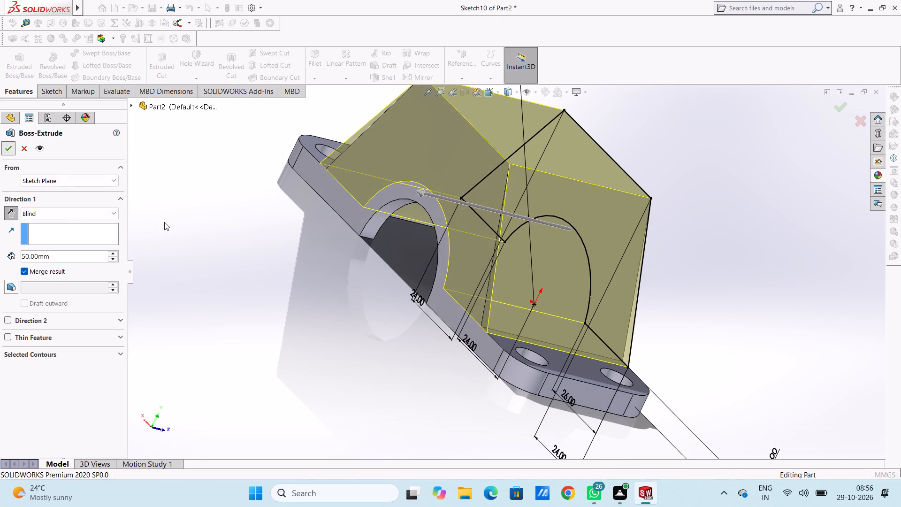
left_click(212, 247)
Examine the part from several angles, checking the underside cavity, the bores and the end walls.
middle_click_drag(300, 300, 350, 277)
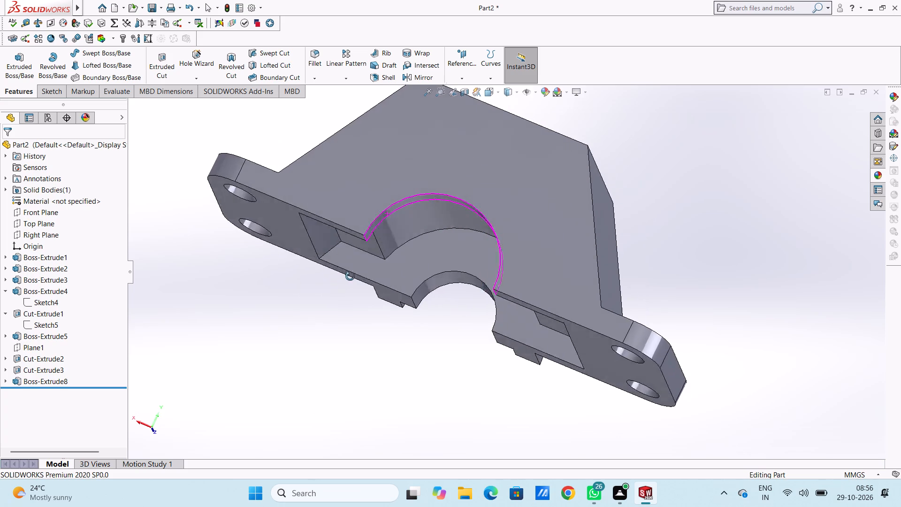
middle_click_drag(350, 277, 444, 209)
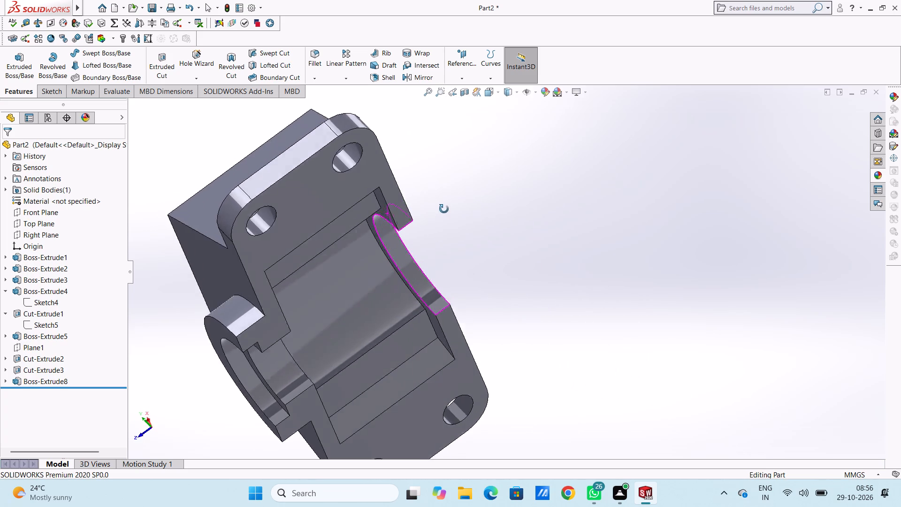
middle_click_drag(444, 209, 430, 189)
scroll(497, 251, "up", 4)
middle_click_drag(532, 292, 576, 196)
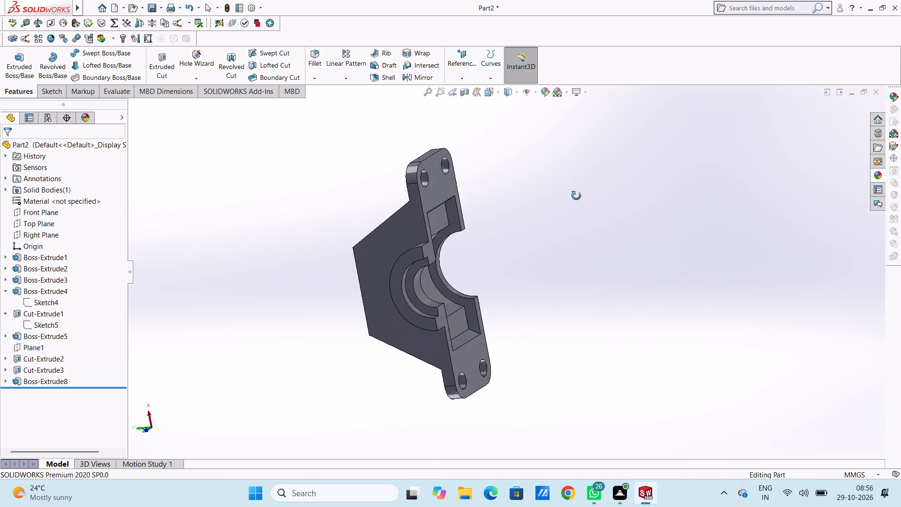
middle_click_drag(576, 196, 480, 255)
middle_click(480, 255)
middle_click(476, 258)
middle_click(472, 260)
middle_click_drag(467, 264, 466, 265)
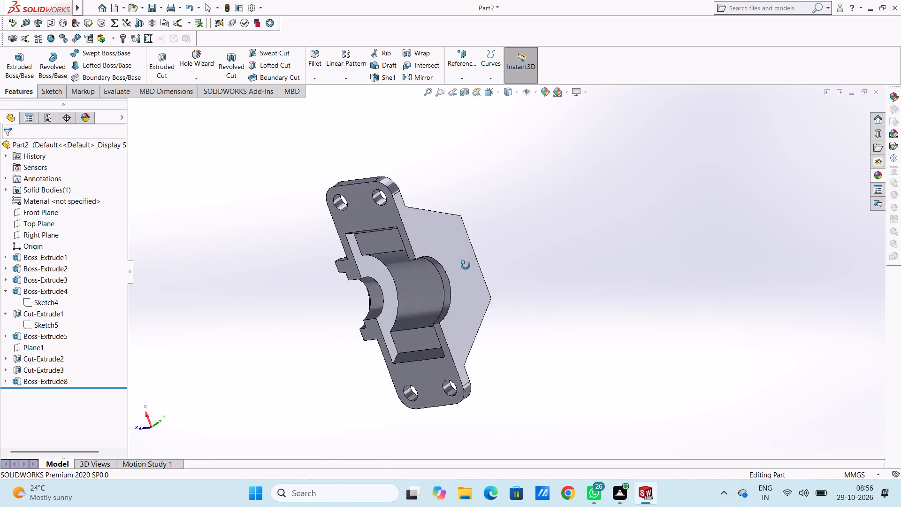
middle_click_drag(466, 265, 544, 252)
middle_click_drag(525, 241, 567, 242)
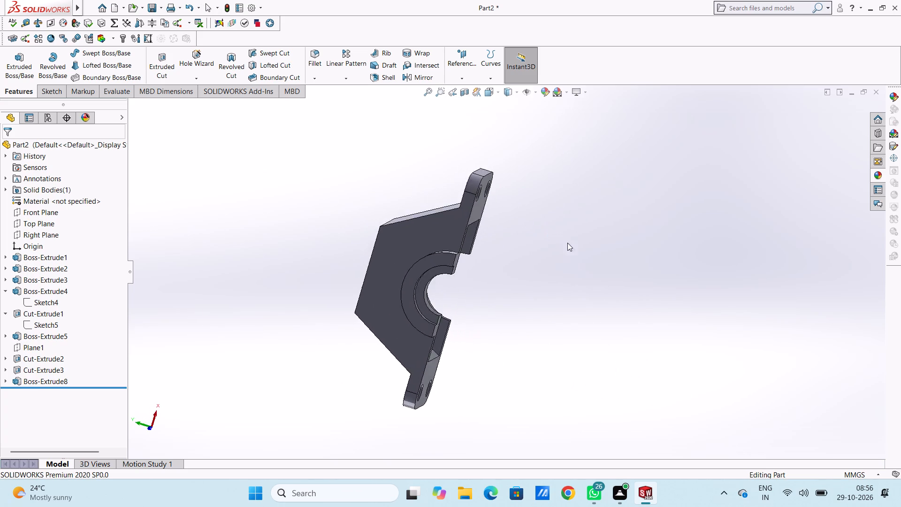
middle_click_drag(582, 253, 599, 258)
middle_click_drag(610, 259, 638, 310)
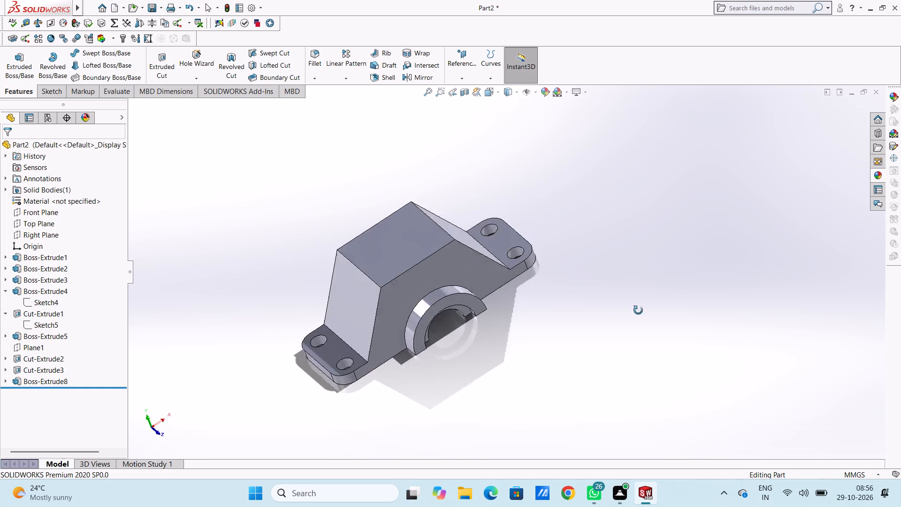
middle_click_drag(638, 310, 552, 203)
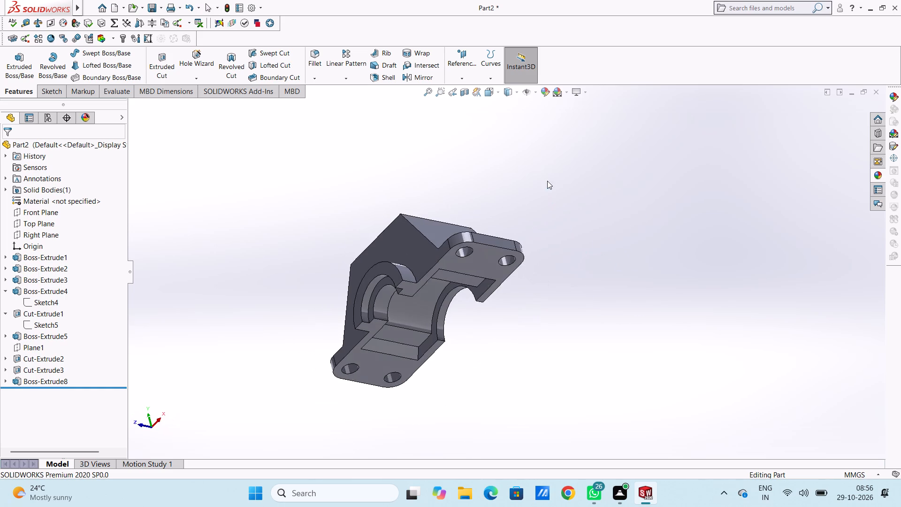
middle_click(545, 168)
middle_click_drag(550, 365, 526, 275)
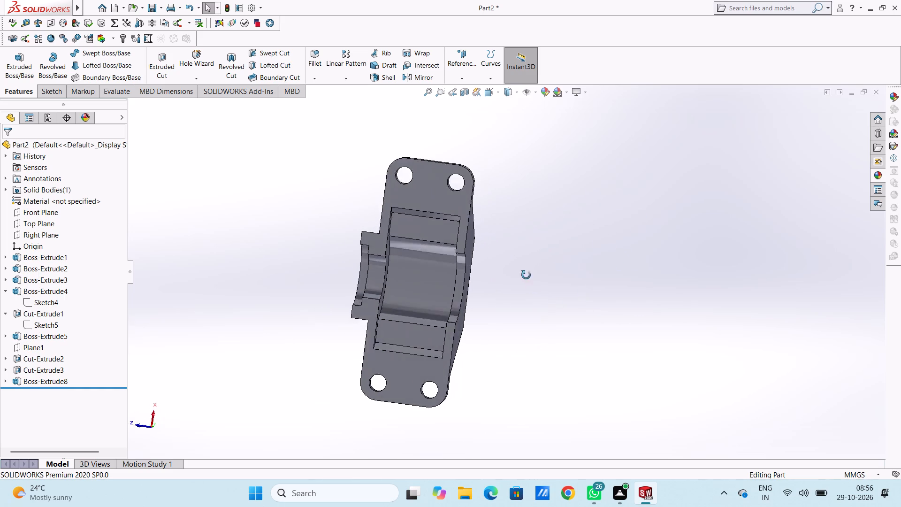
middle_click_drag(526, 275, 573, 277)
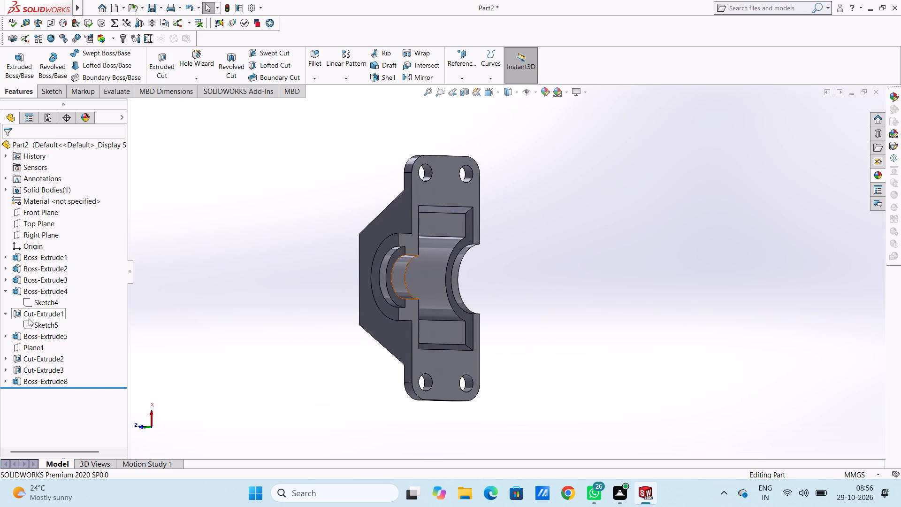
scroll(92, 323, "down", 3)
scroll(103, 339, "up", 4)
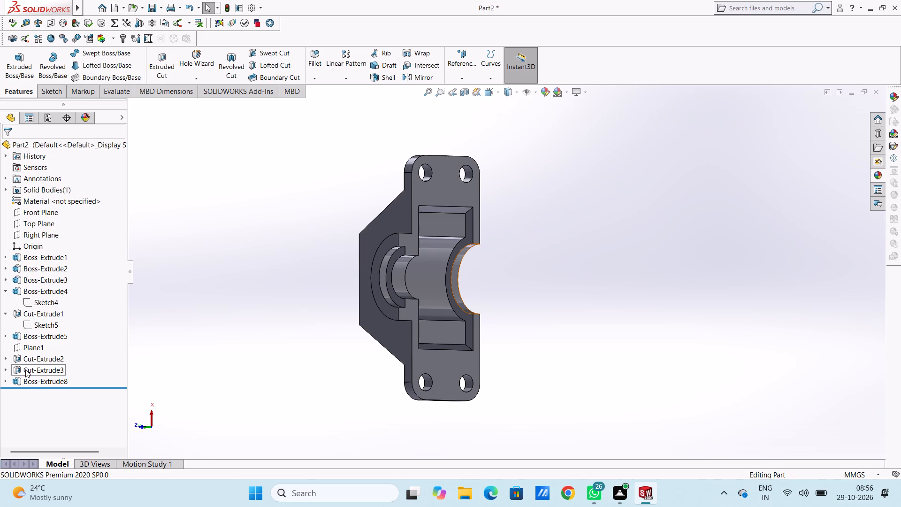
Reuse Sketch7, the trapezoid sketch under Cut-Extrude2, to cut the block's interior 40 mm deep with a blind Extruded Cut.
left_click(3, 358)
left_click(6, 359)
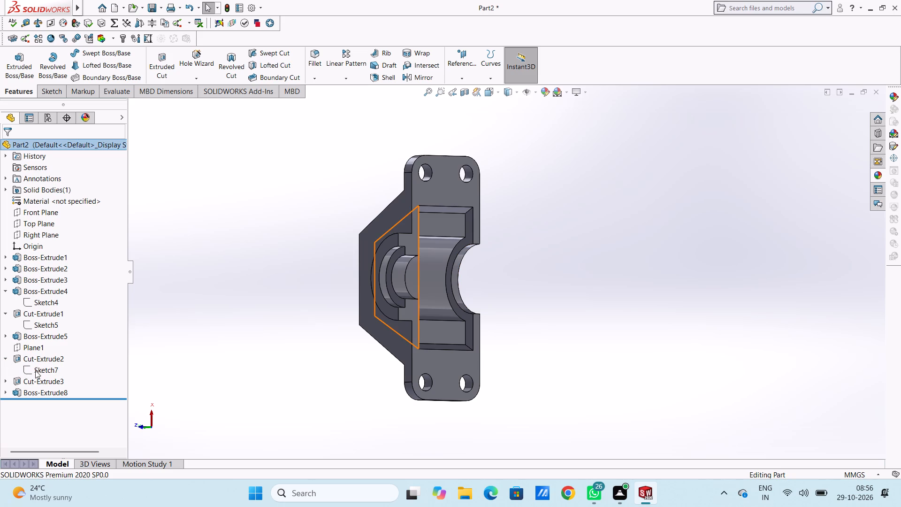
left_click(36, 371)
left_click(161, 60)
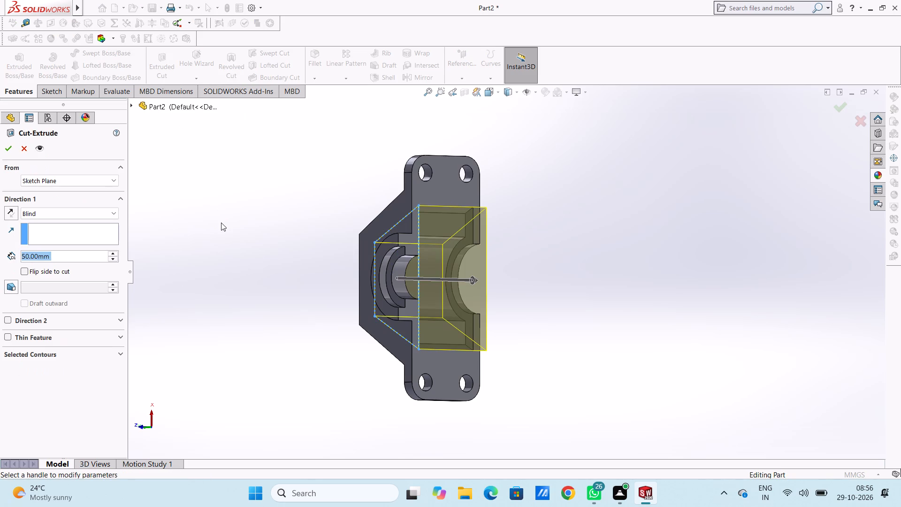
type("40")
key("Return")
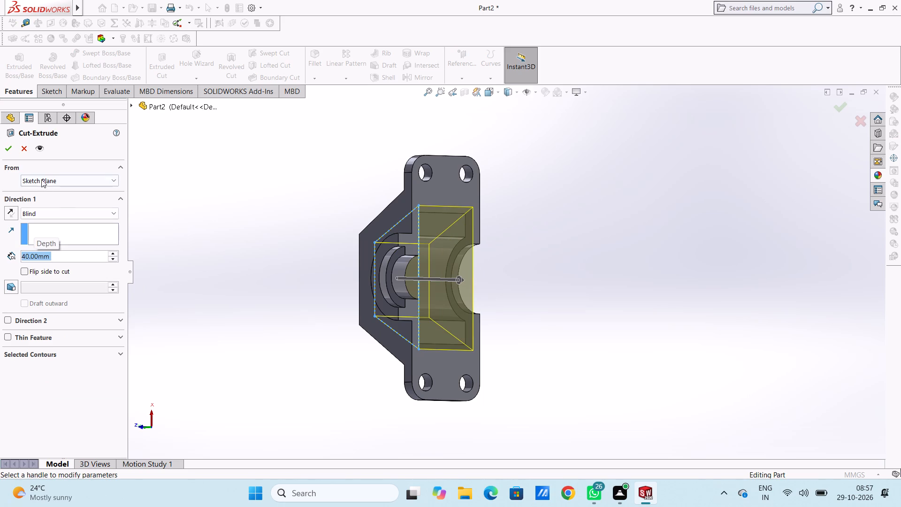
left_click(13, 150)
left_click(186, 236)
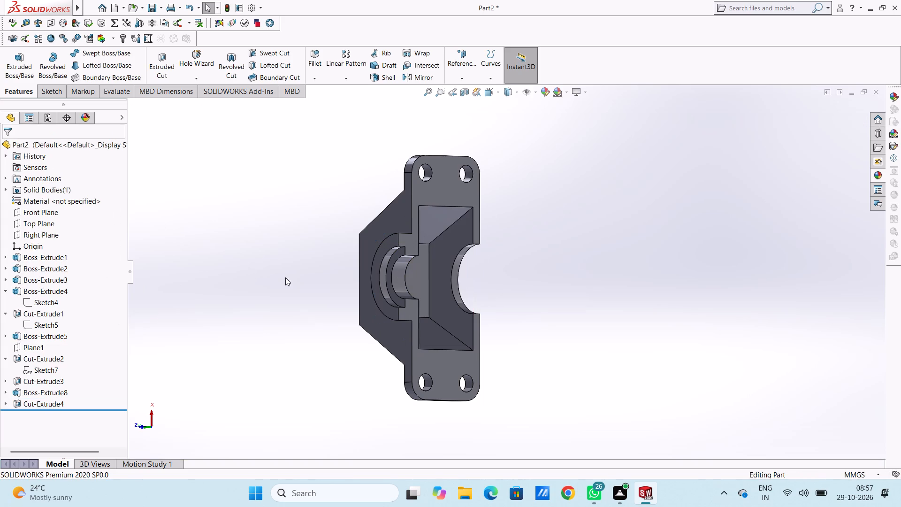
Create a reference plane parallel to the Top Plane, offset 40 mm upward.
middle_click_drag(285, 277, 297, 325)
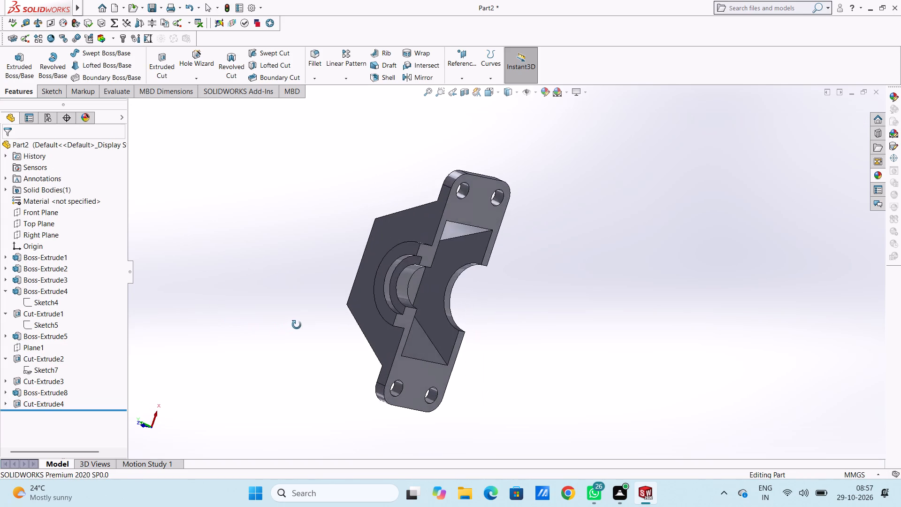
middle_click_drag(297, 325, 251, 434)
middle_click_drag(255, 277, 320, 361)
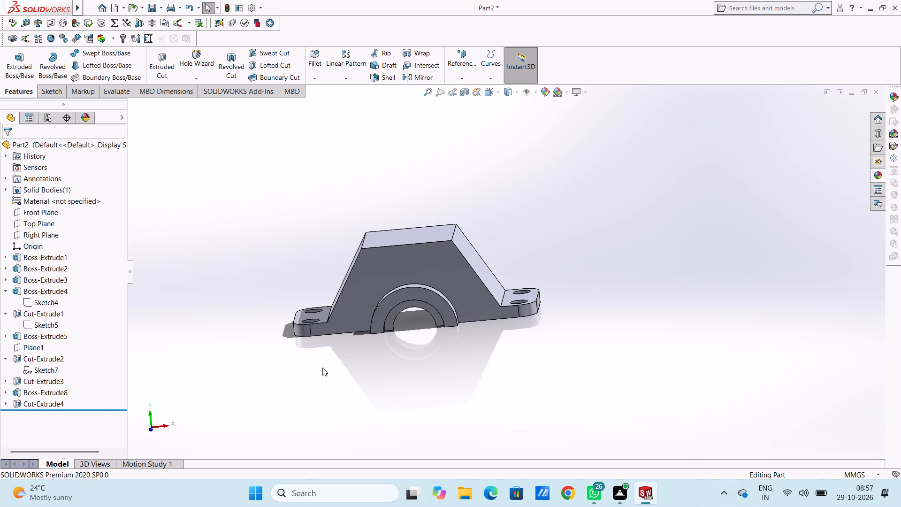
key("ctrl+1")
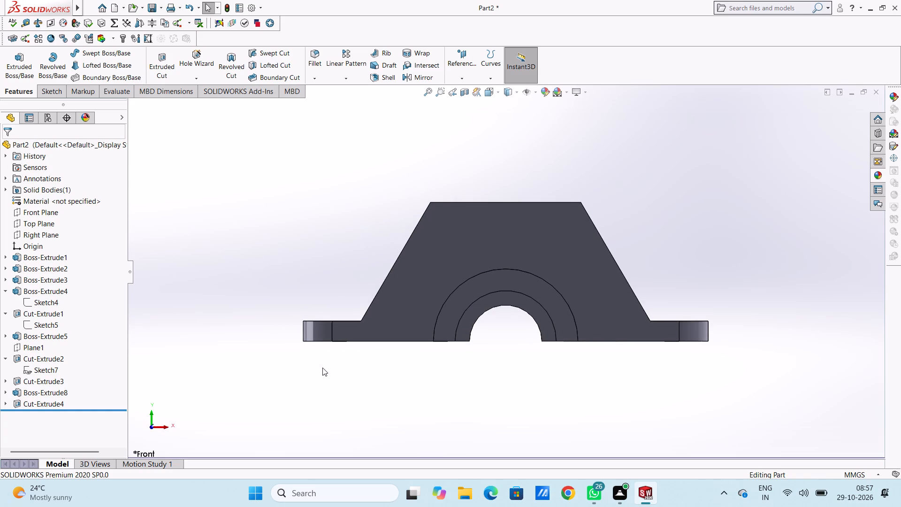
scroll(609, 202, "up", 2)
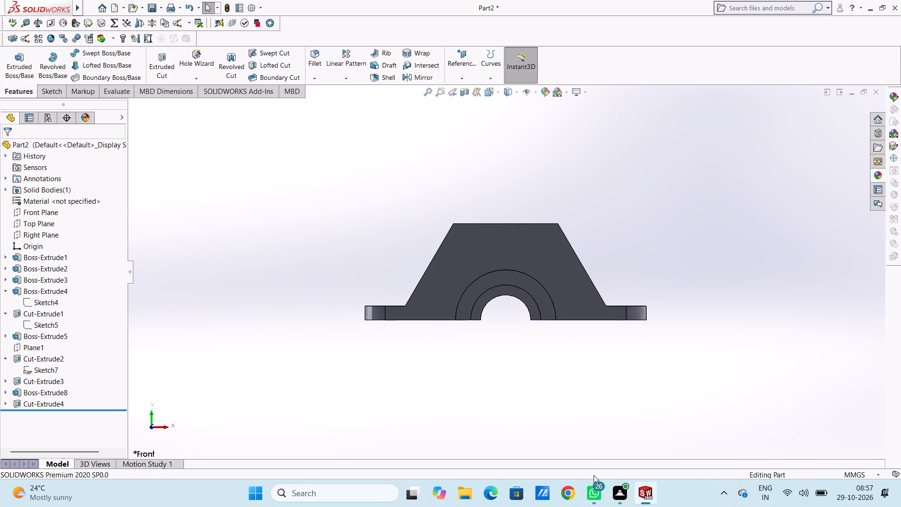
left_click(465, 54)
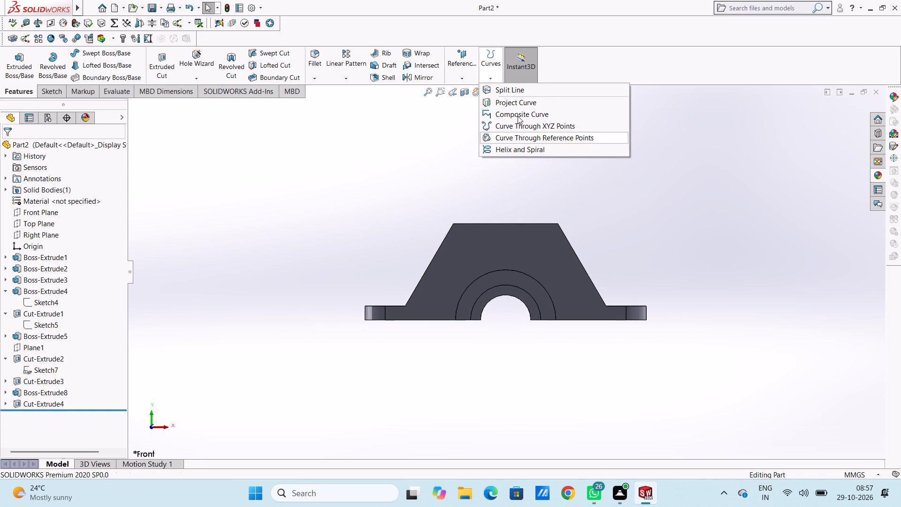
left_click(470, 92)
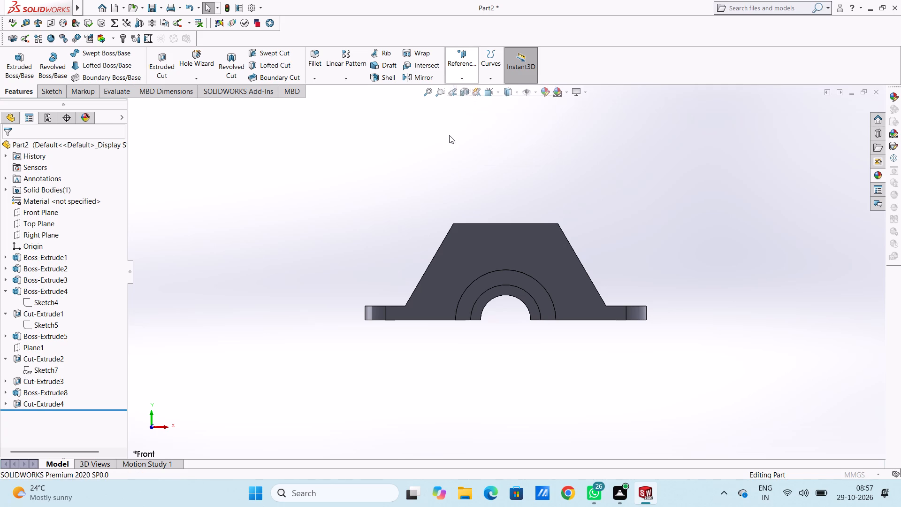
left_click(181, 105)
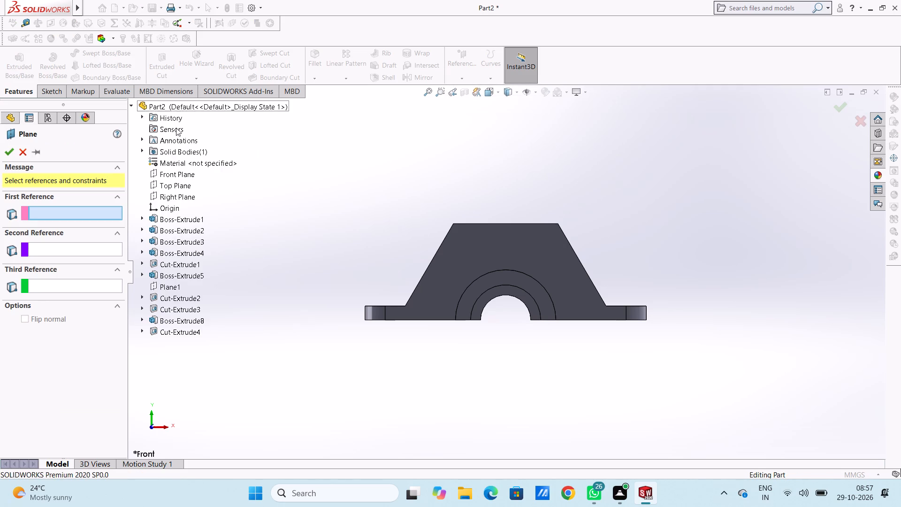
left_click(179, 180)
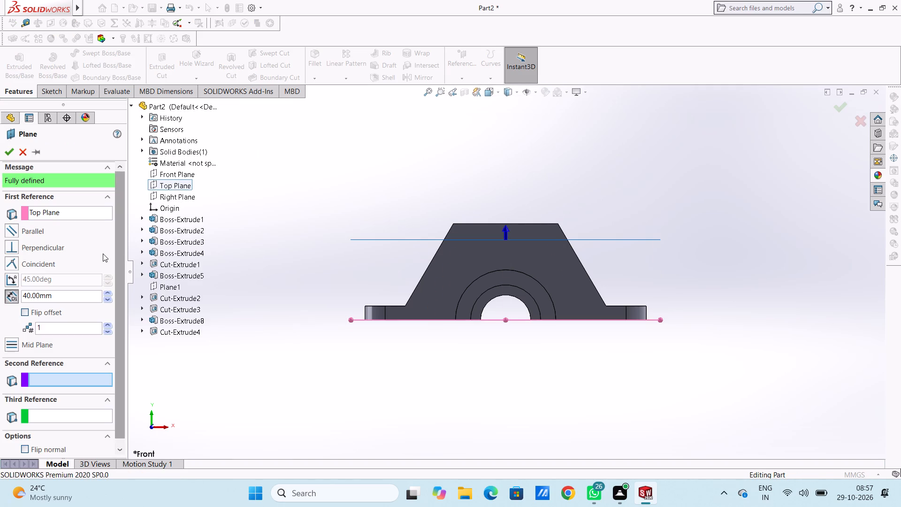
left_click(10, 149)
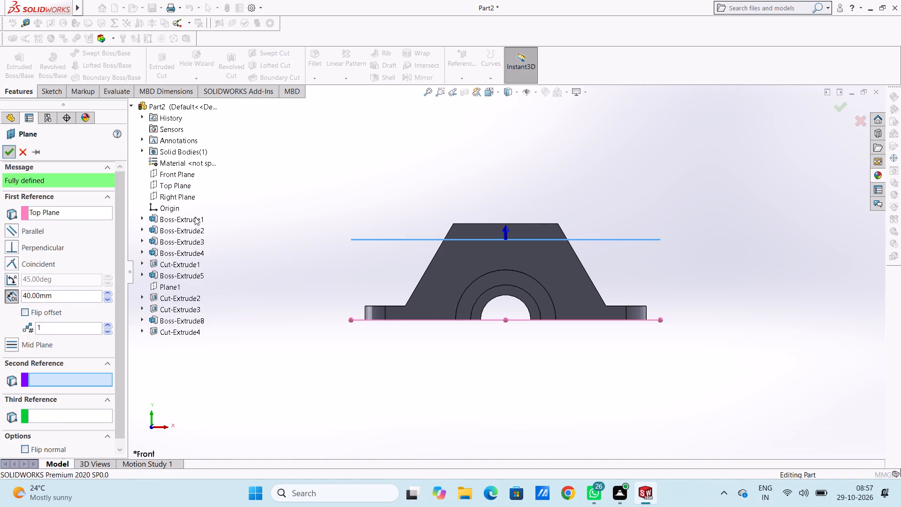
left_click(323, 213)
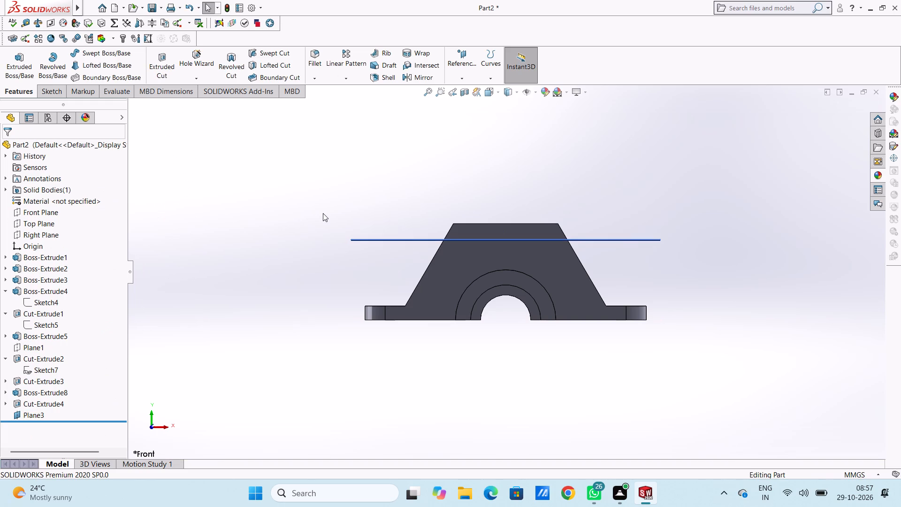
Start a new sketch on the reference plane offset 40 mm above the Top Plane, seen from the top.
key("ctrl+5")
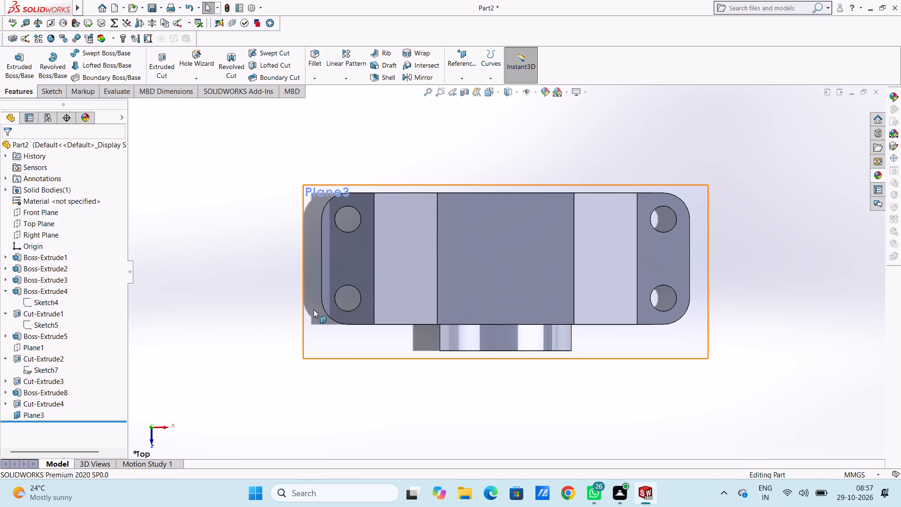
left_click(316, 339)
left_click(358, 316)
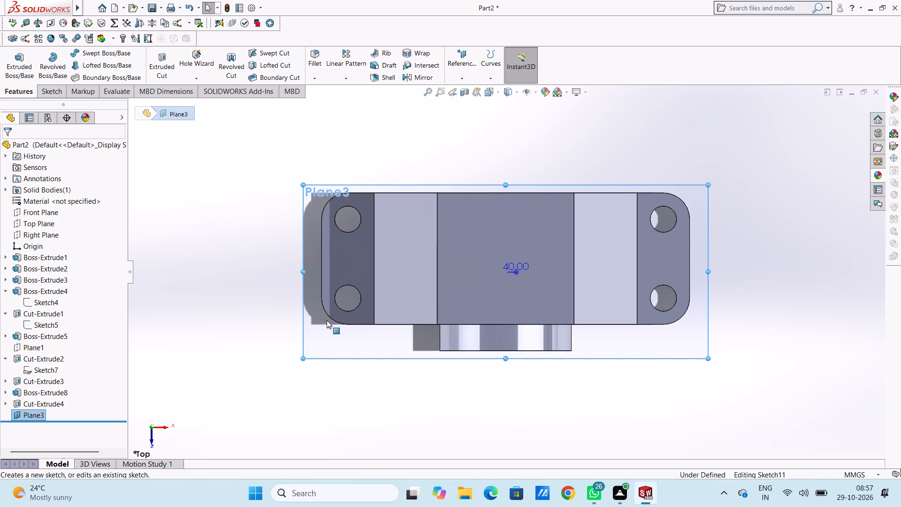
left_click(221, 314)
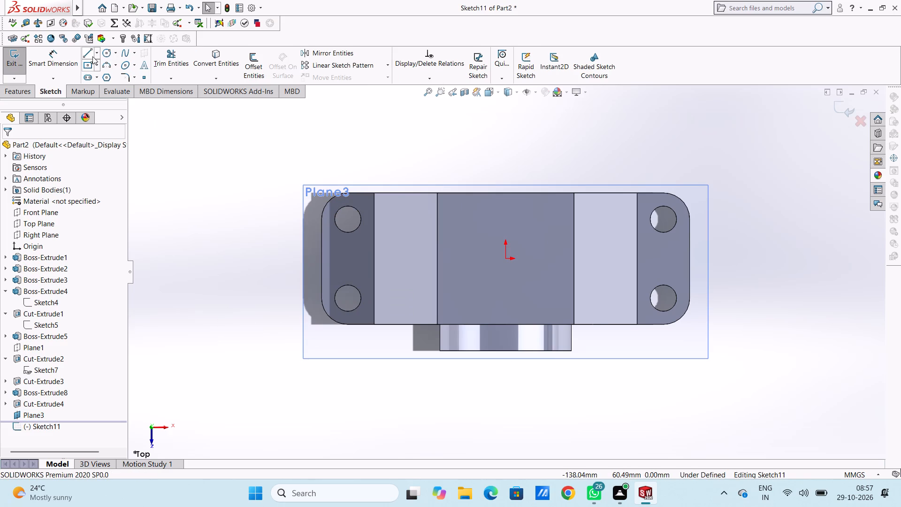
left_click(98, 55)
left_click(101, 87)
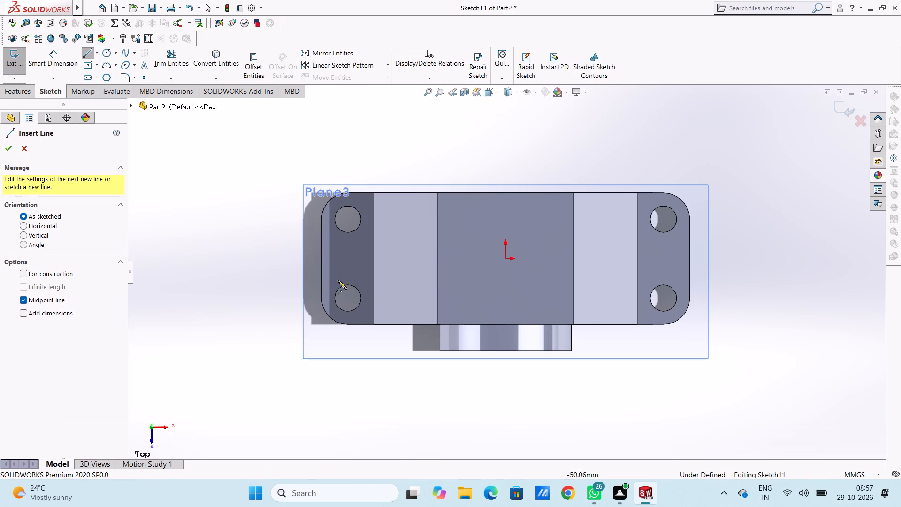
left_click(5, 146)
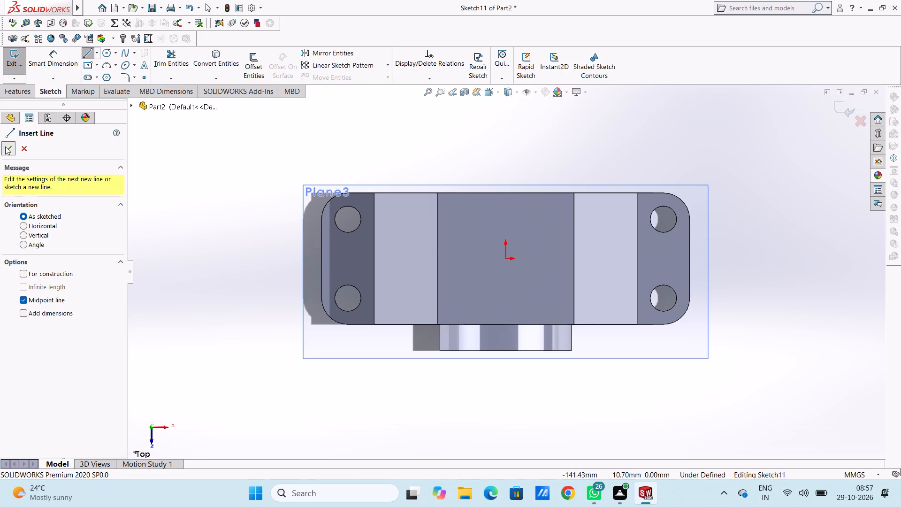
Sketch two circles level with the origin, one of about 6.5 mm radius on the left sloped face, one of 5 mm radius on the right.
left_click(109, 51)
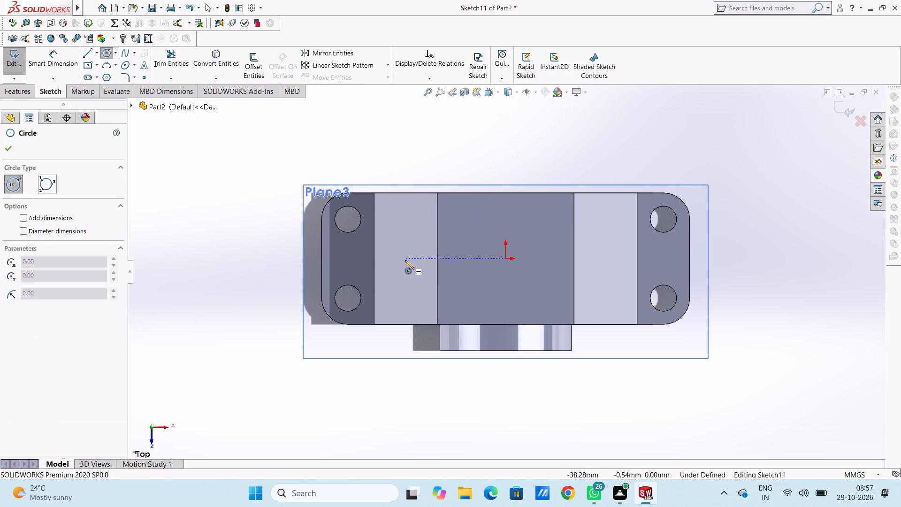
left_click(401, 260)
left_click(409, 274)
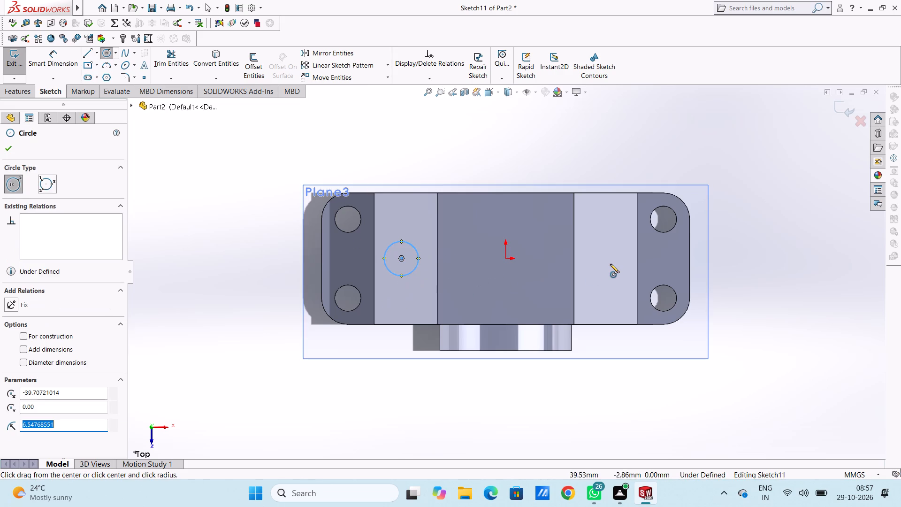
left_click(609, 259)
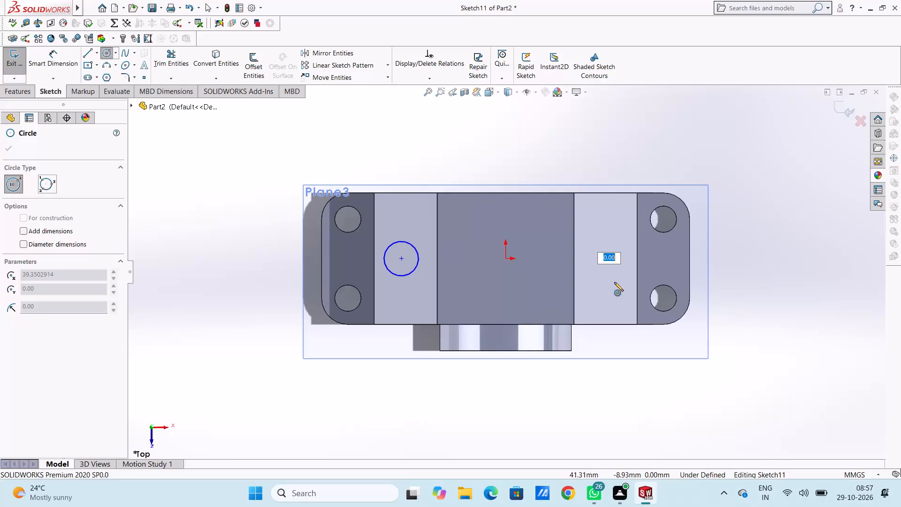
key("5")
key("Return")
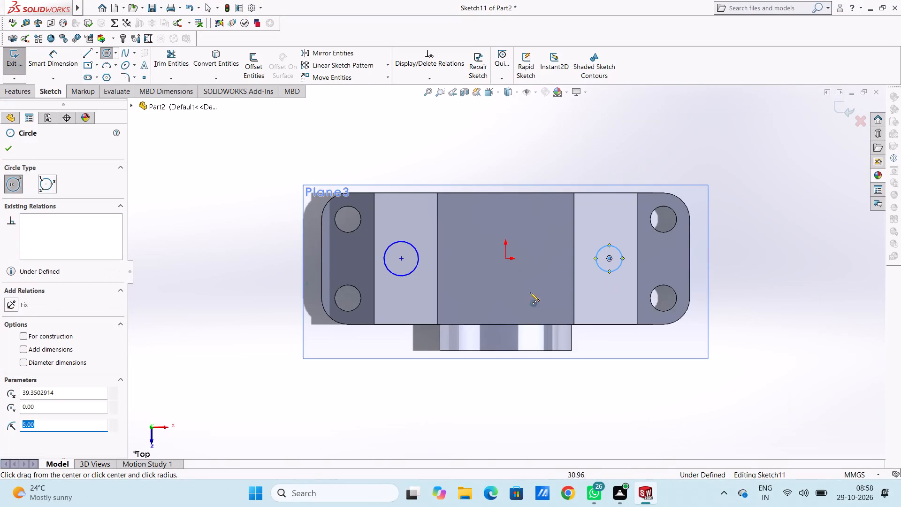
left_click(8, 146)
left_click(165, 202)
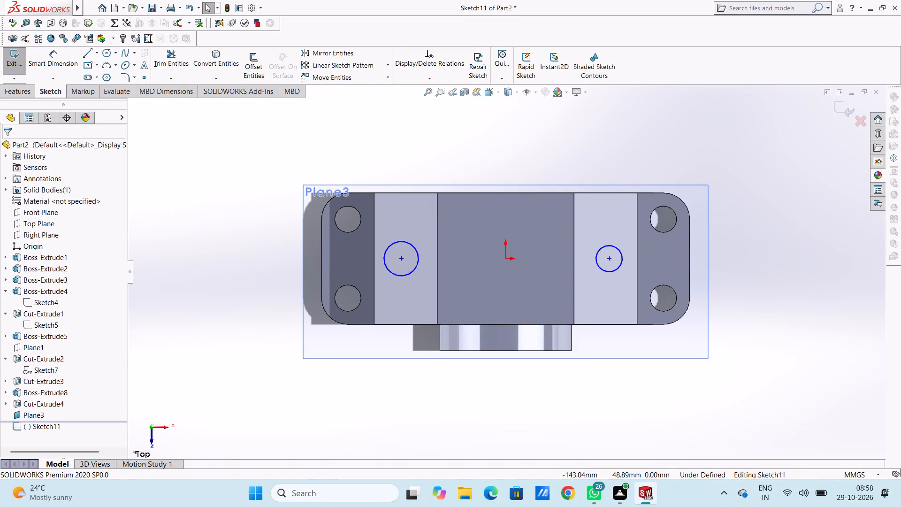
Dimension both circles on the sloped faces with a diameter of 10 mm.
left_click(65, 54)
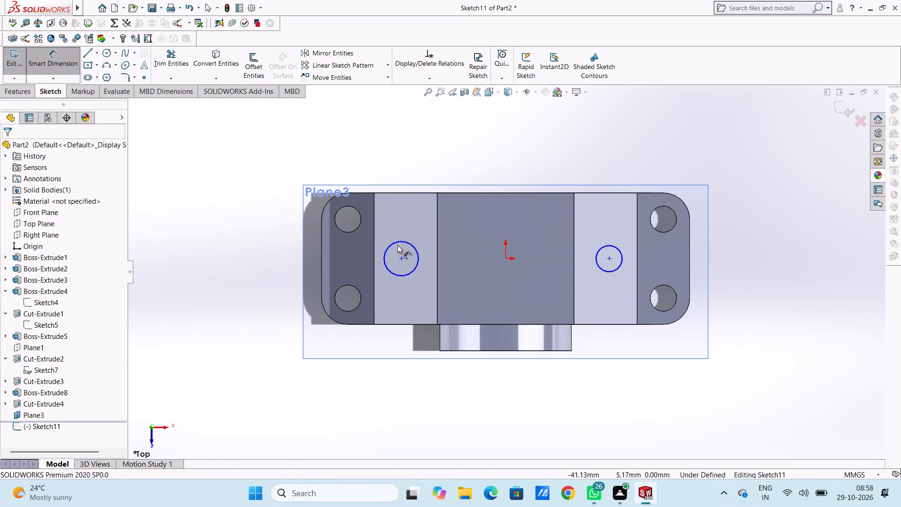
left_click(396, 243)
left_click(280, 145)
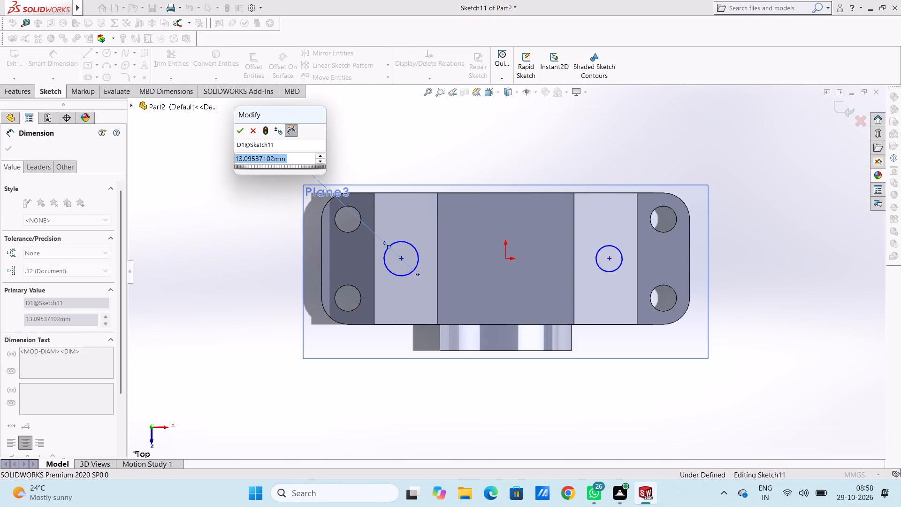
type("10")
key("Return")
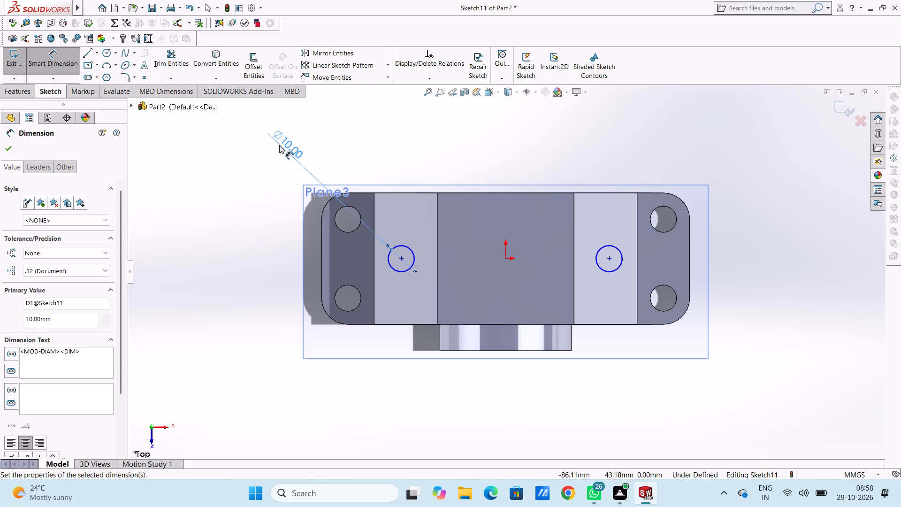
left_click(395, 148)
left_click(621, 251)
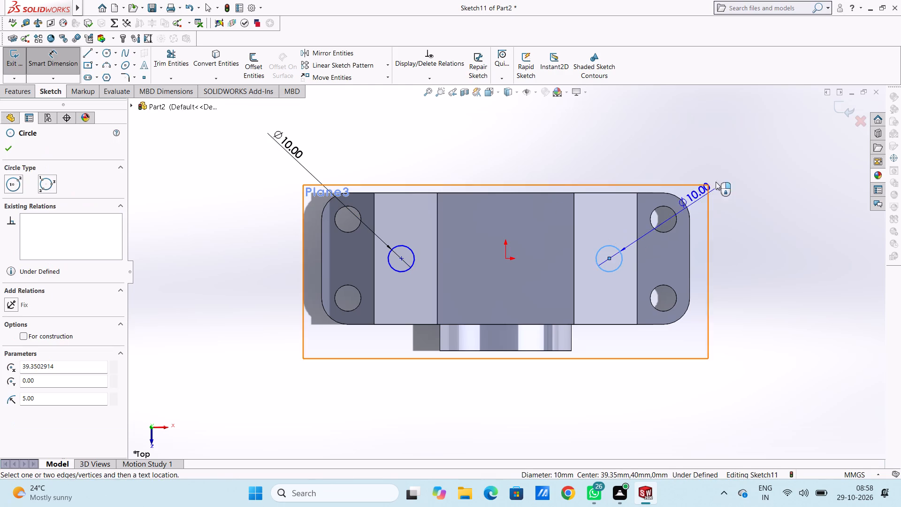
left_click(744, 153)
left_click(704, 144)
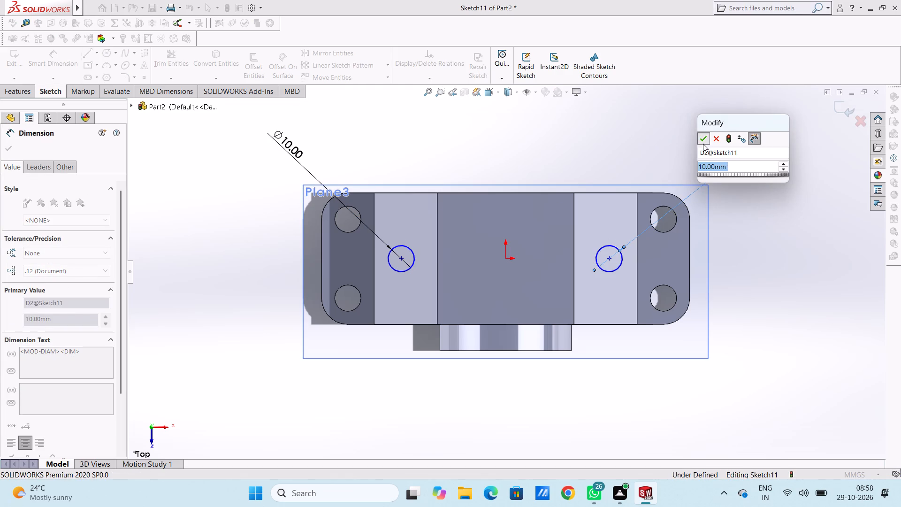
left_click(644, 146)
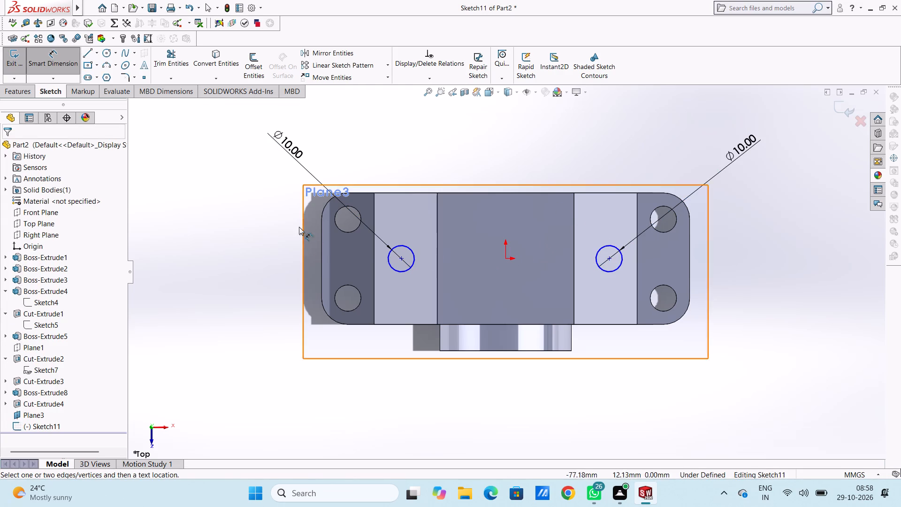
Dimension each circle's centre 38 mm horizontally from the origin, one on either side.
left_click(402, 259)
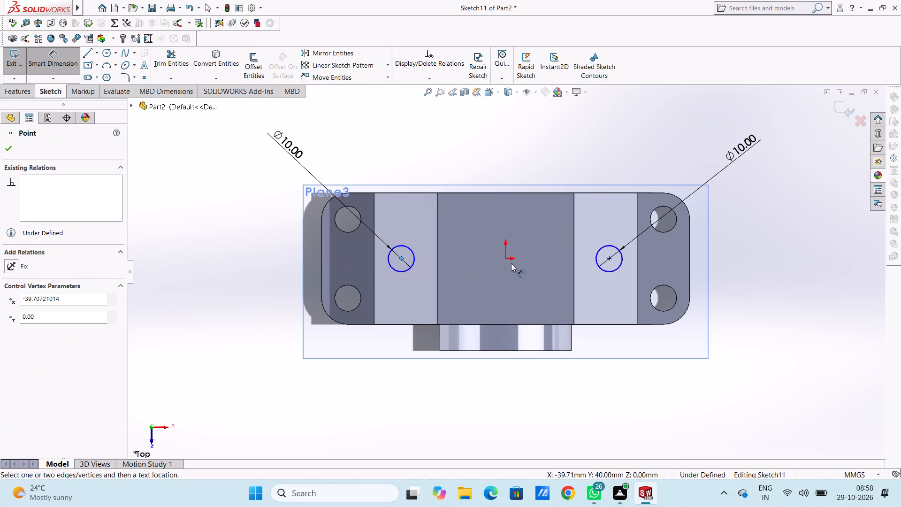
left_click(505, 261)
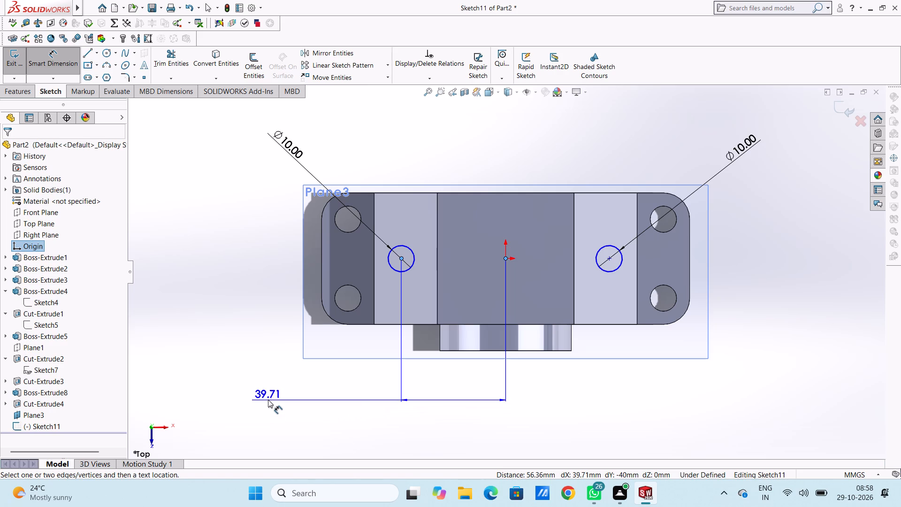
left_click(268, 399)
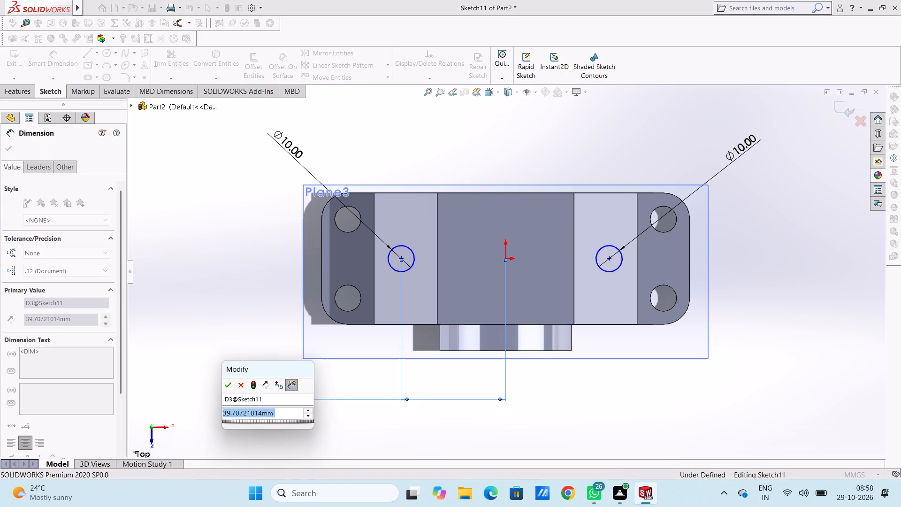
type("38")
key("Return")
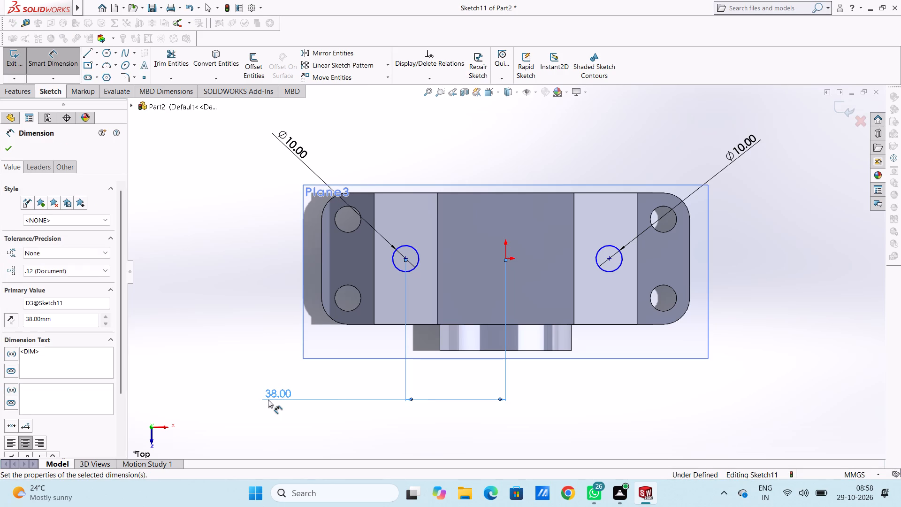
left_click(229, 311)
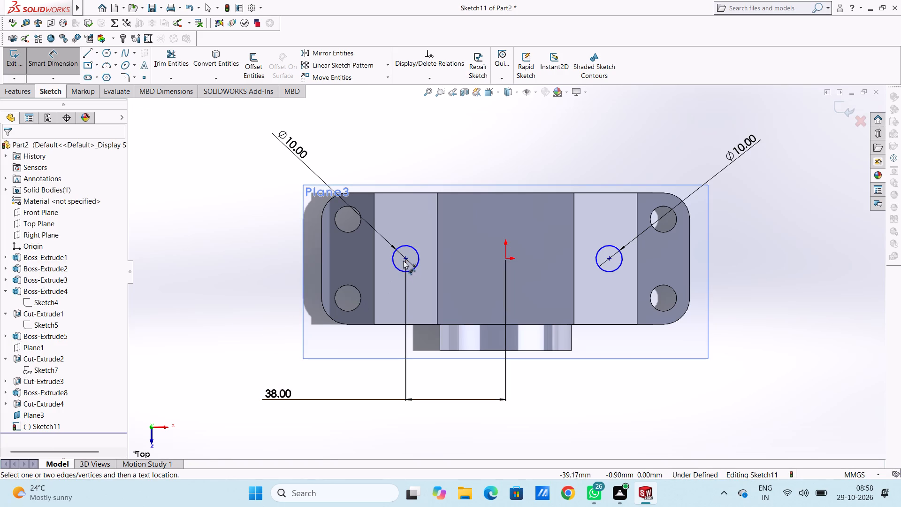
left_click(504, 259)
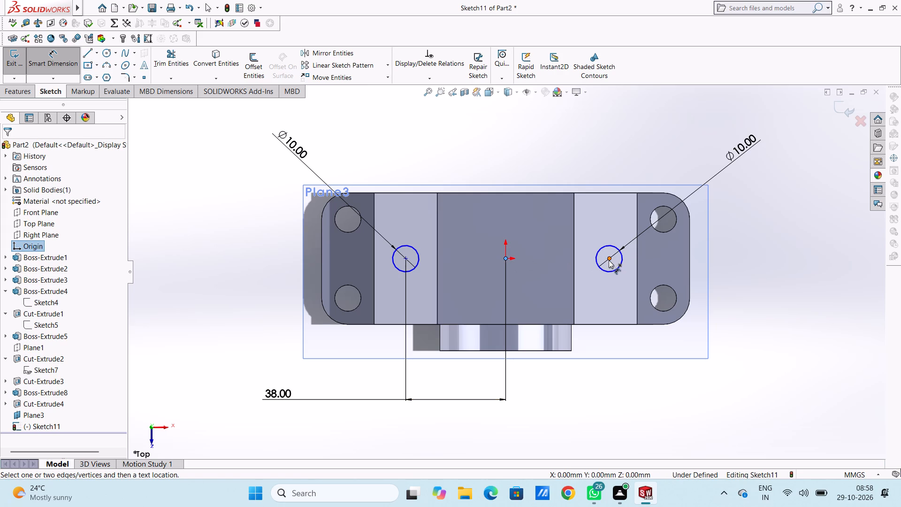
left_click(609, 260)
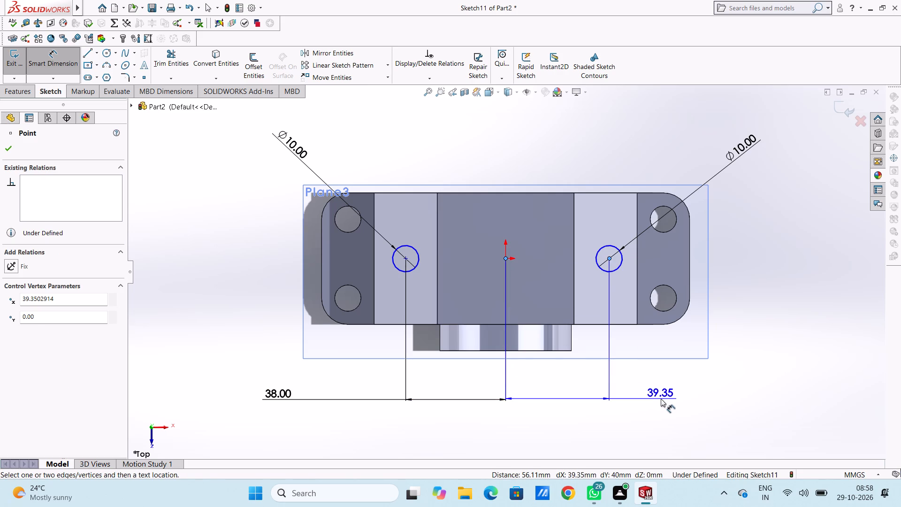
left_click(661, 399)
type("38")
key("Return")
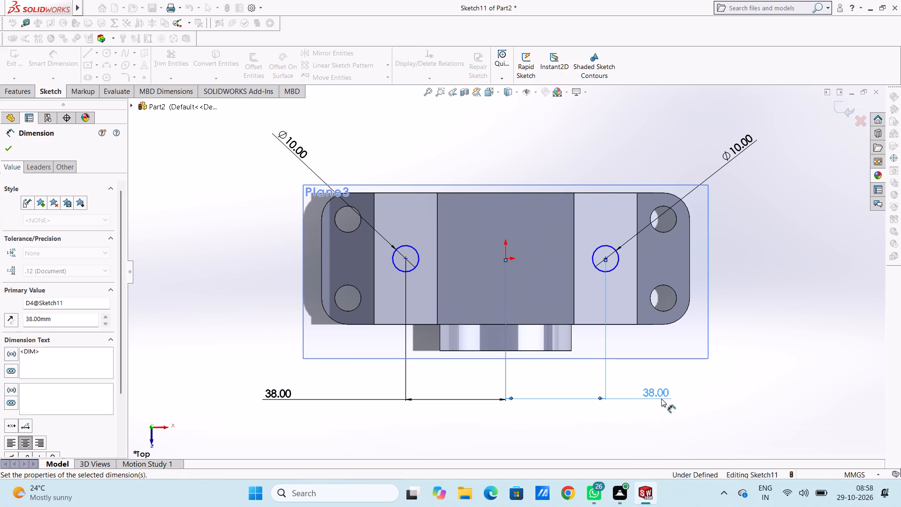
left_click(580, 390)
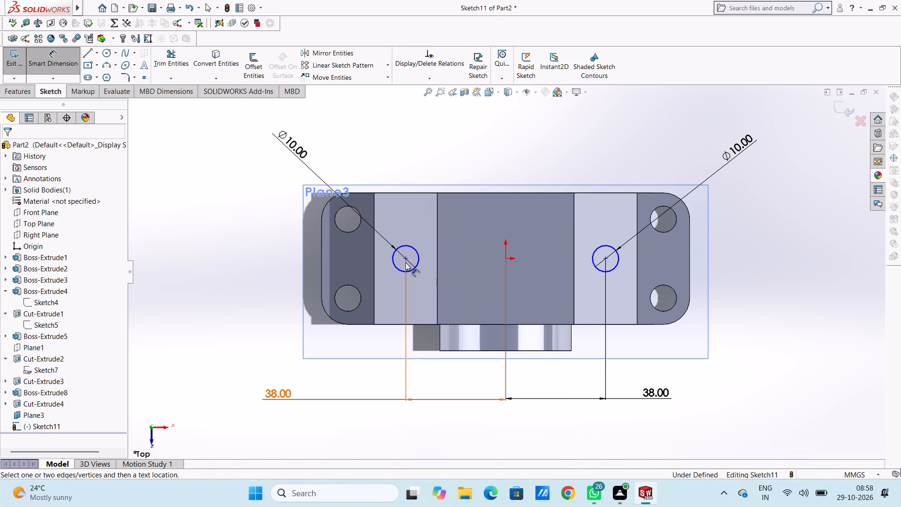
Dimension the left circle's centre from the block's rear edge, and the spacing between the two circle centres.
left_click(406, 257)
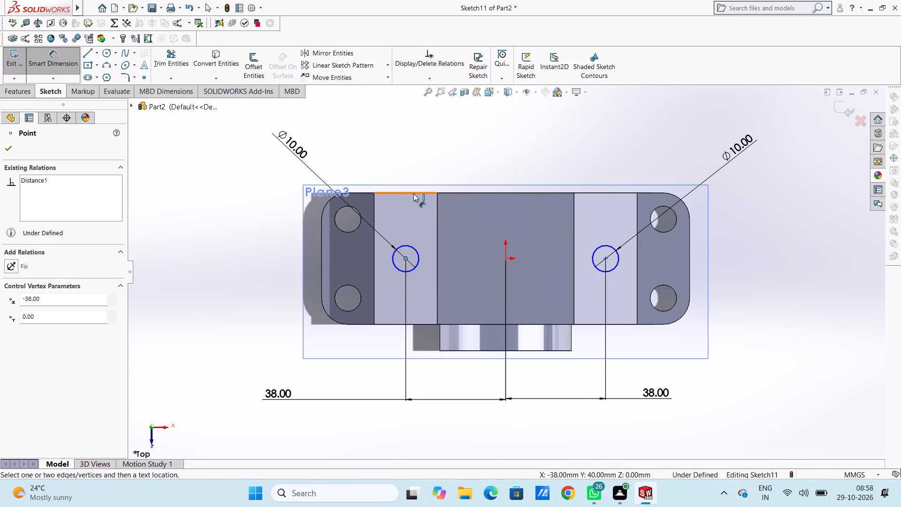
left_click(413, 193)
left_click(206, 158)
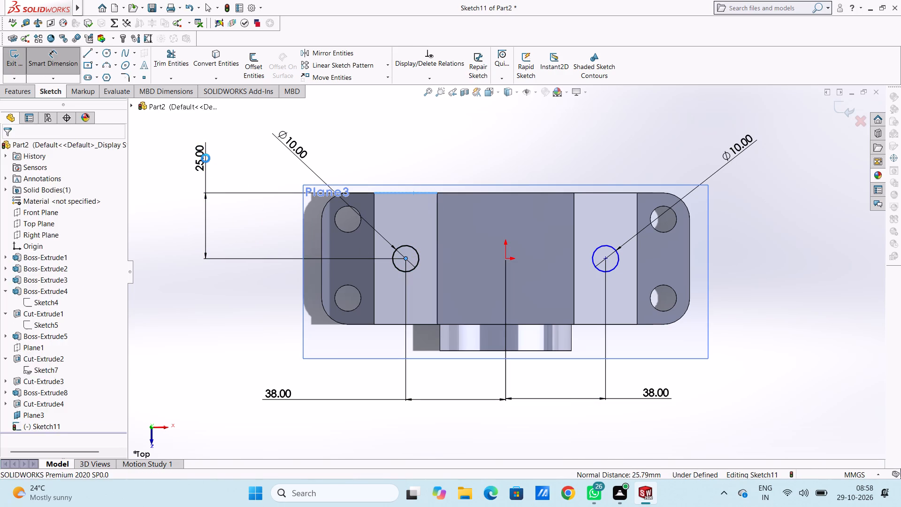
left_click(163, 144)
left_click(179, 197)
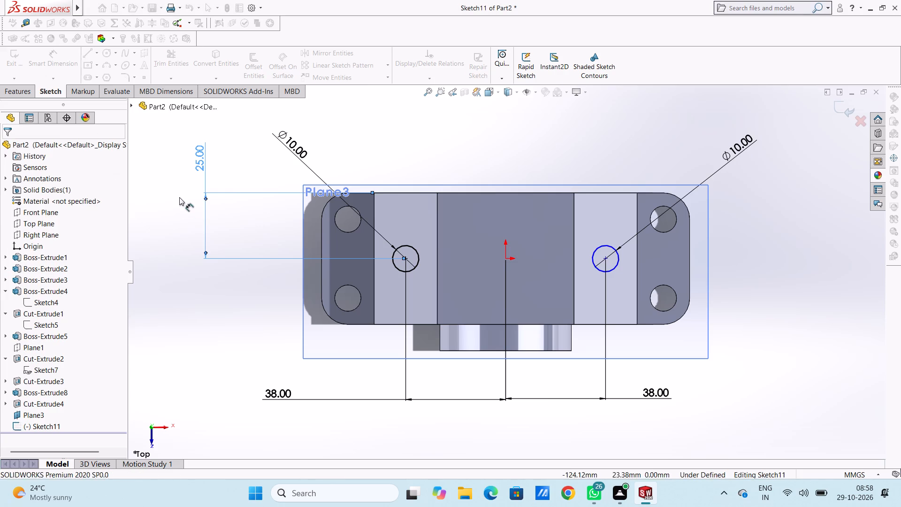
left_click(405, 259)
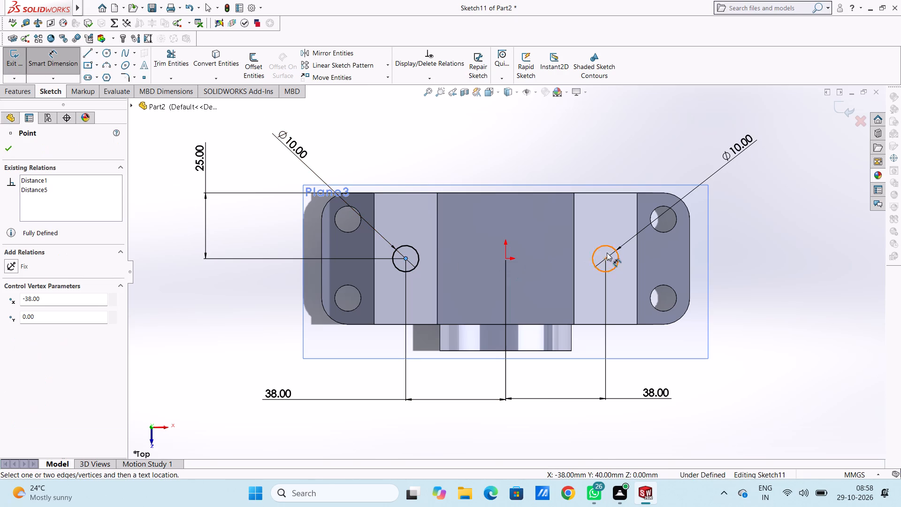
left_click(604, 256)
left_click(623, 372)
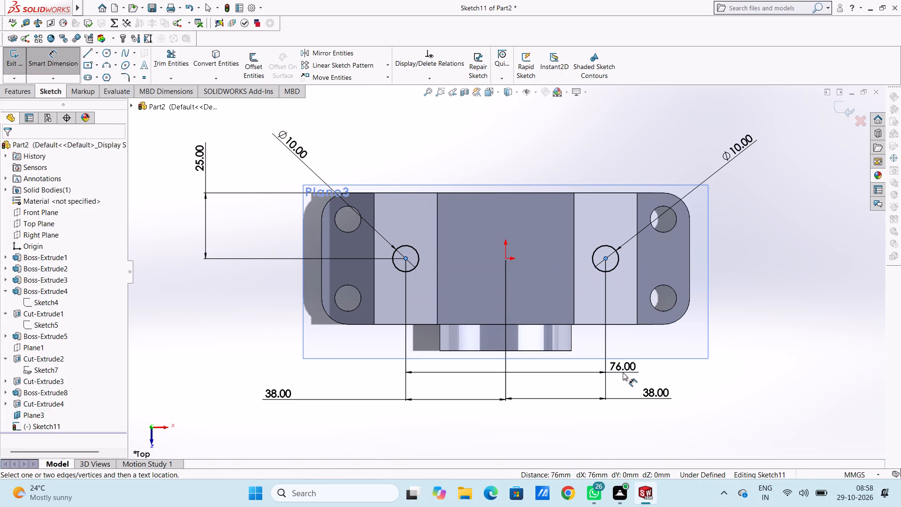
left_click(584, 360)
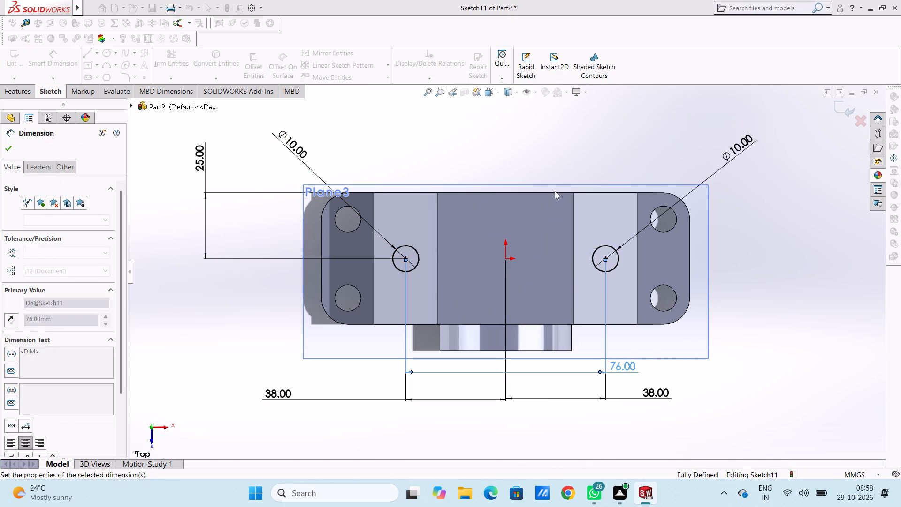
left_click(542, 130)
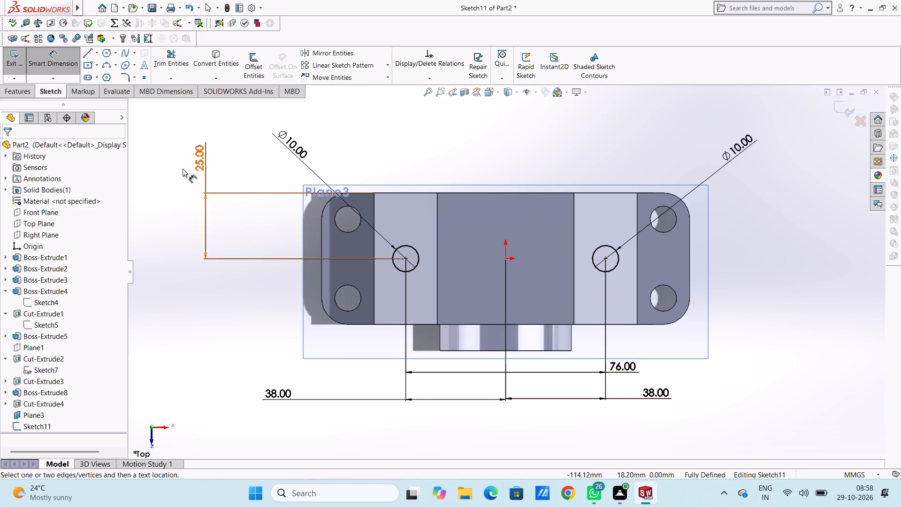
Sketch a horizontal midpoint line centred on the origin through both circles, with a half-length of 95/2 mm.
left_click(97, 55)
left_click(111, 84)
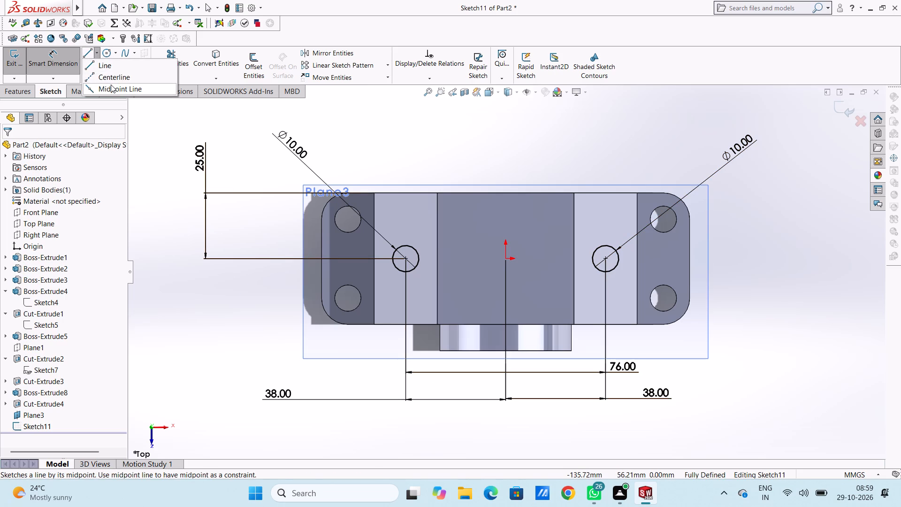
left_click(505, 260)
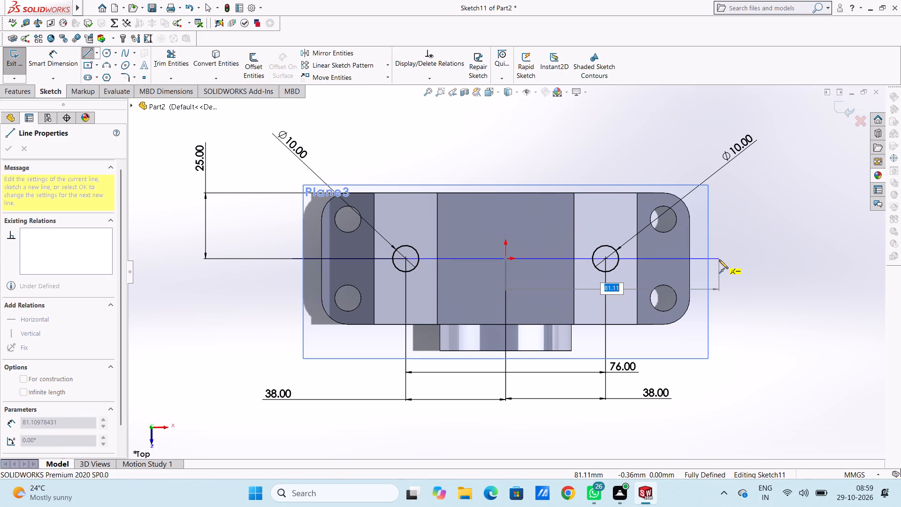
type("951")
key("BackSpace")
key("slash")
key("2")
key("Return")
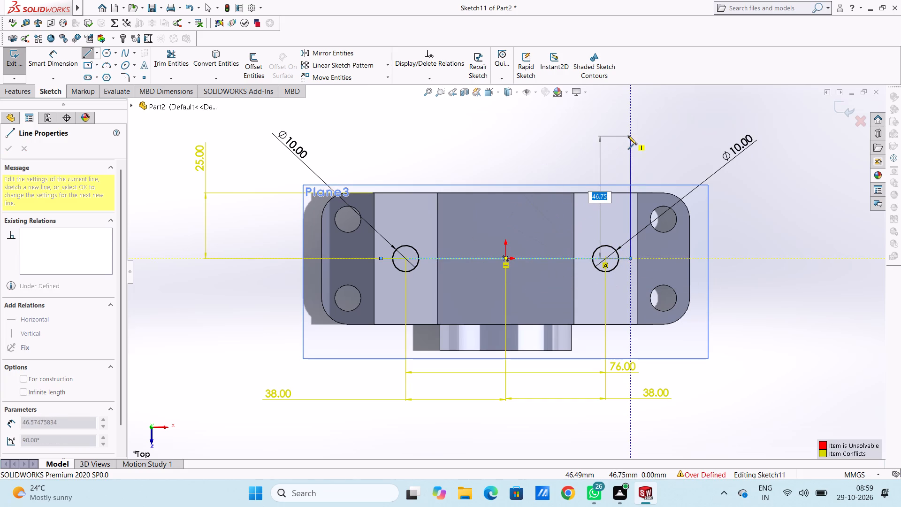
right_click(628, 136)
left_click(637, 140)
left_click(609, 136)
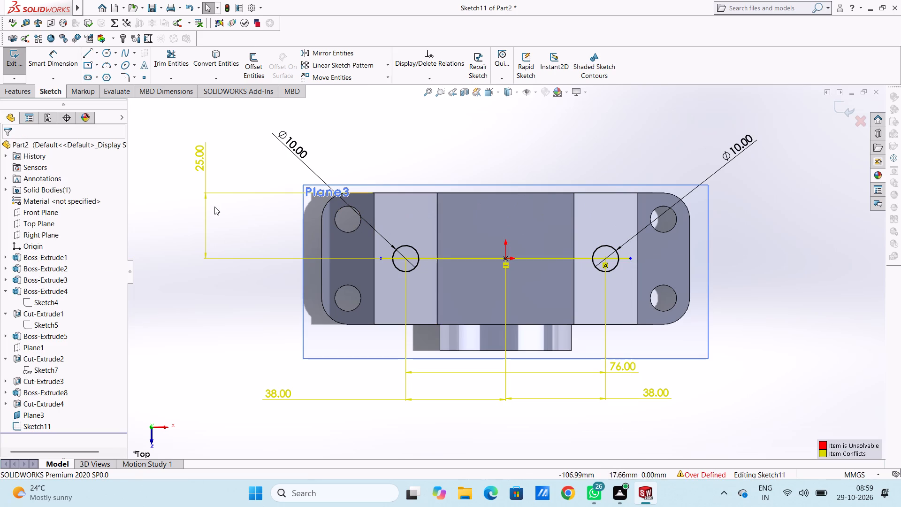
Delete the 25 mm dimension between the left circle's centre and the block's rear edge.
left_click(205, 183)
right_click(205, 183)
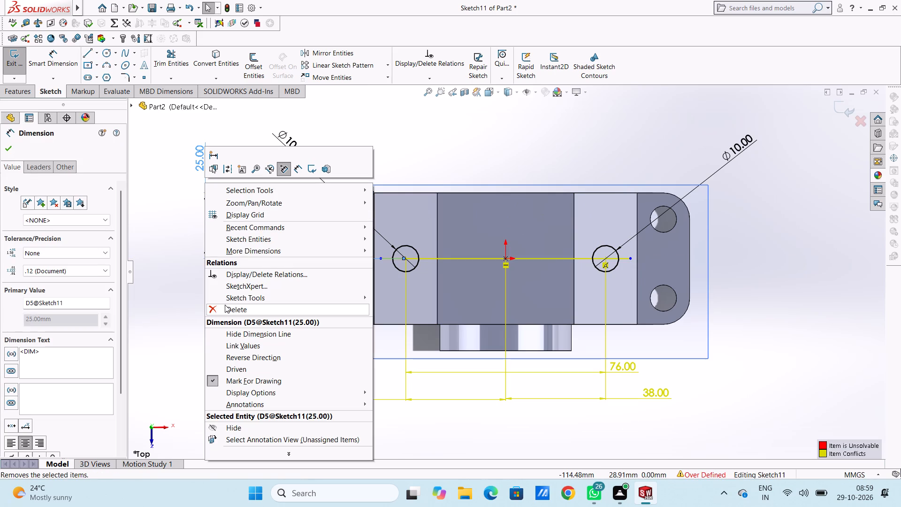
left_click(225, 305)
left_click(220, 288)
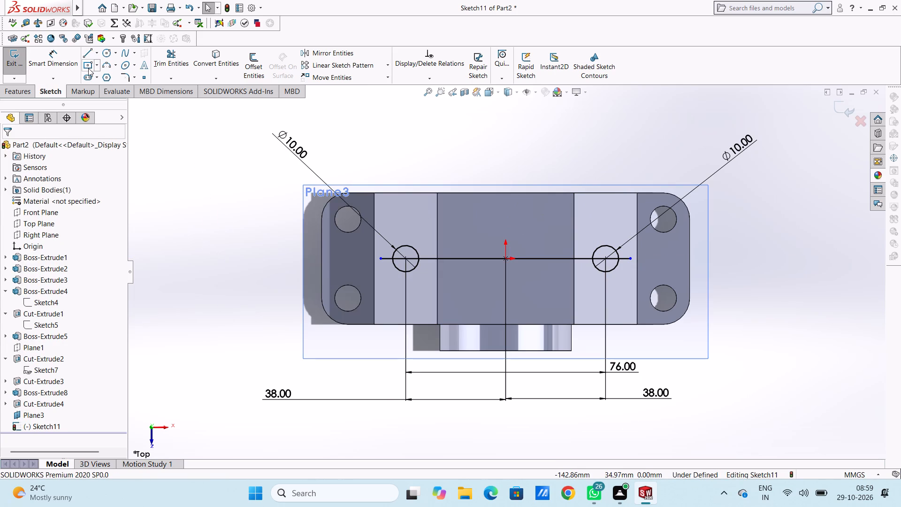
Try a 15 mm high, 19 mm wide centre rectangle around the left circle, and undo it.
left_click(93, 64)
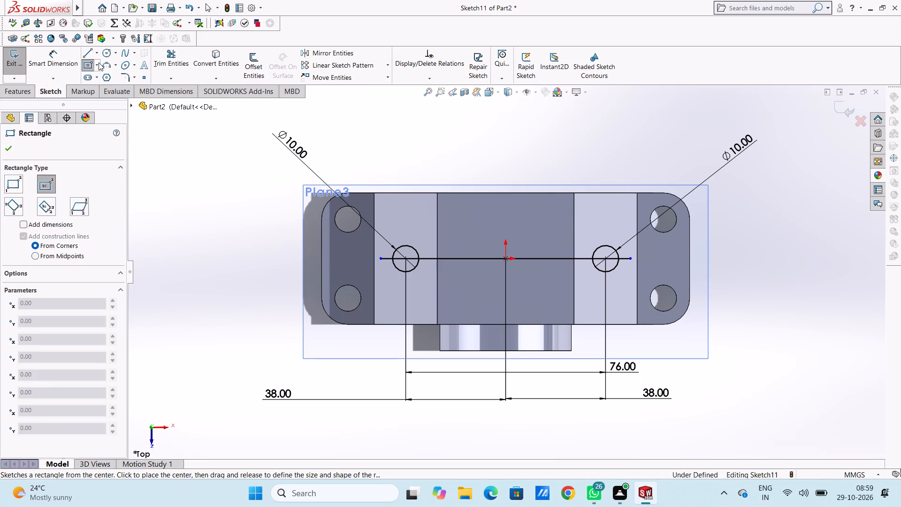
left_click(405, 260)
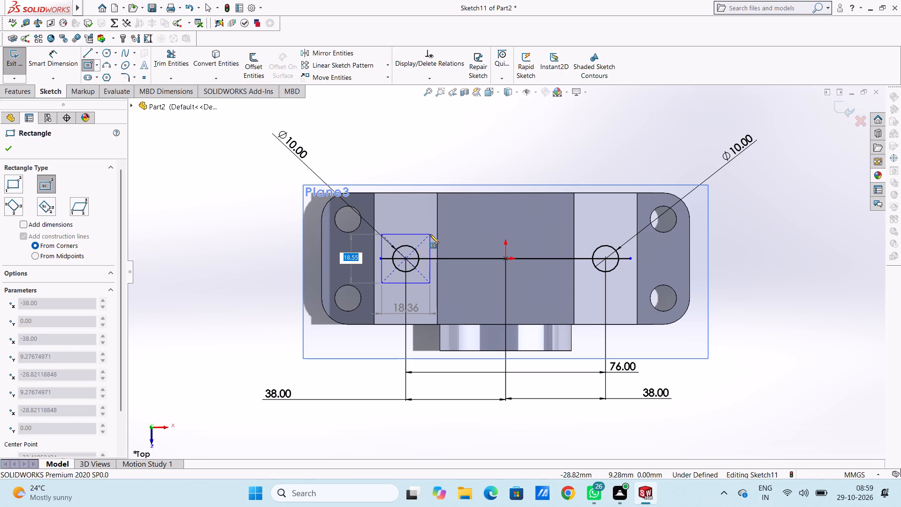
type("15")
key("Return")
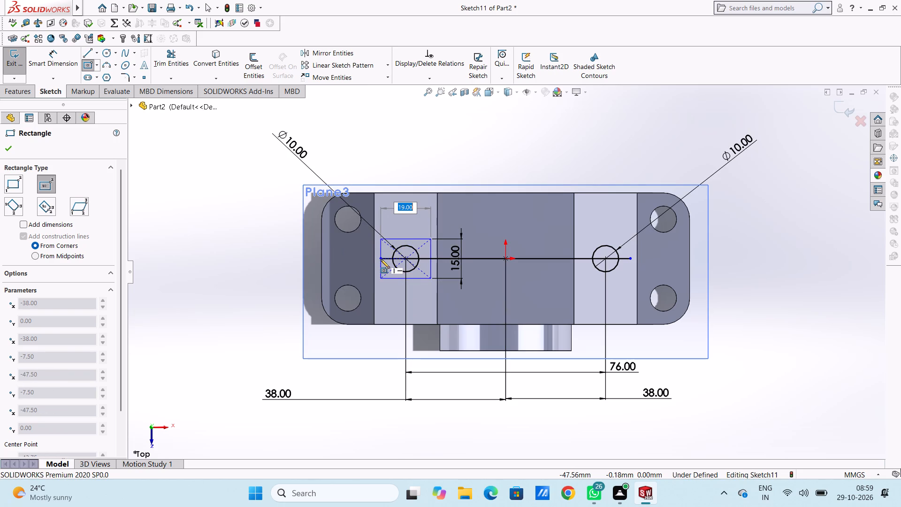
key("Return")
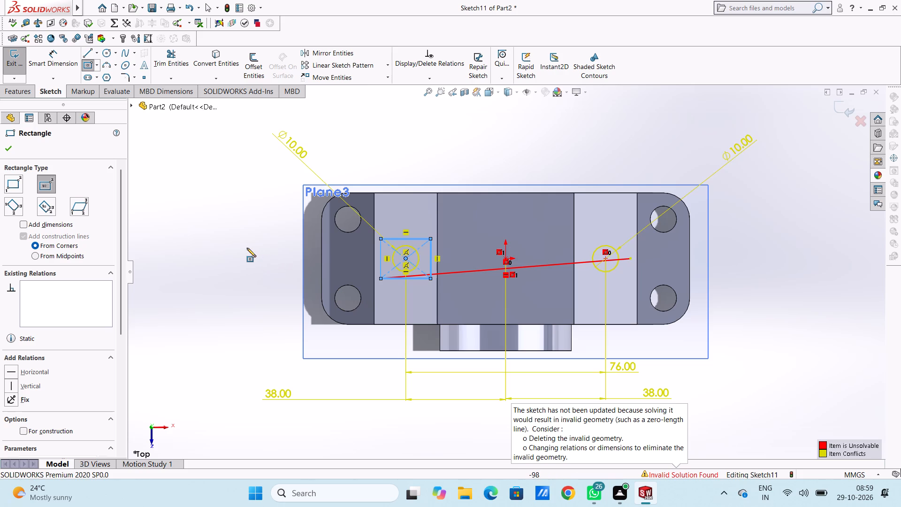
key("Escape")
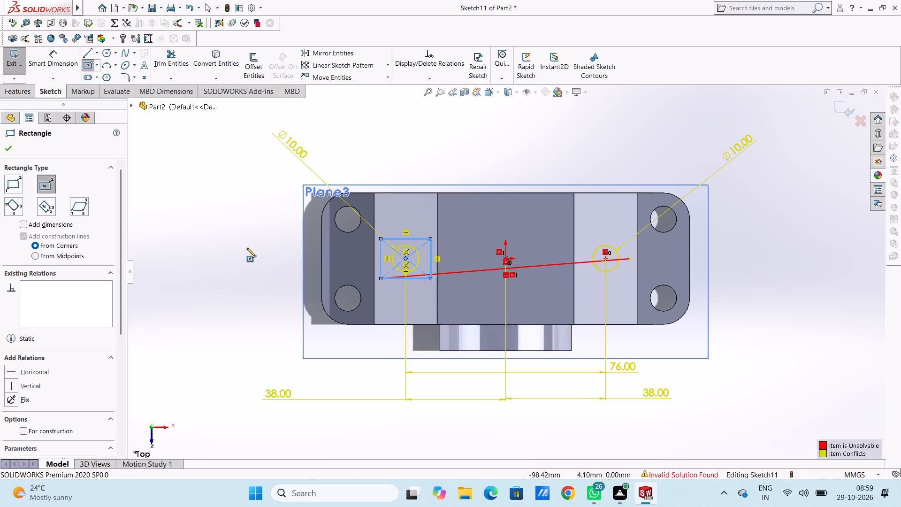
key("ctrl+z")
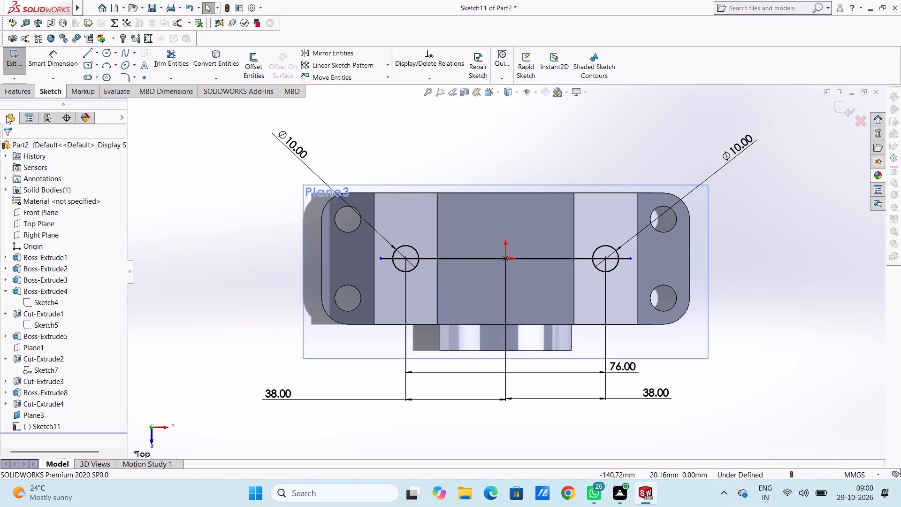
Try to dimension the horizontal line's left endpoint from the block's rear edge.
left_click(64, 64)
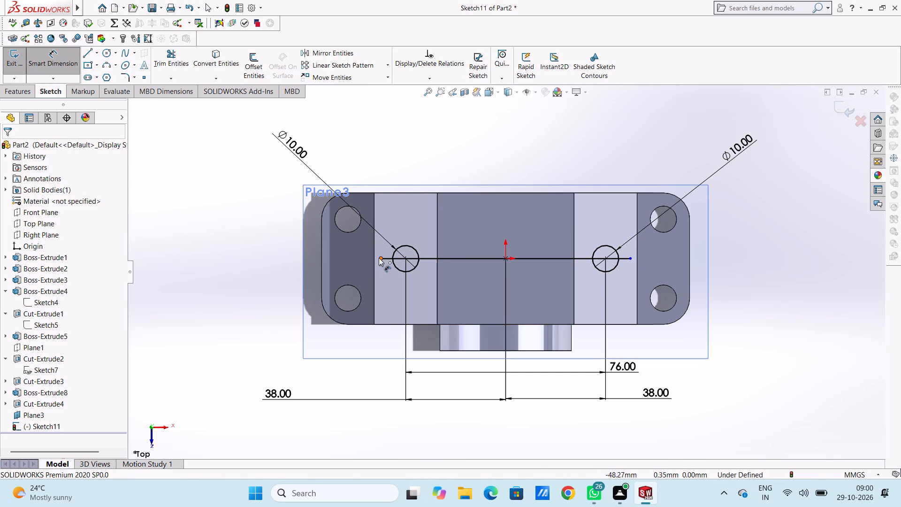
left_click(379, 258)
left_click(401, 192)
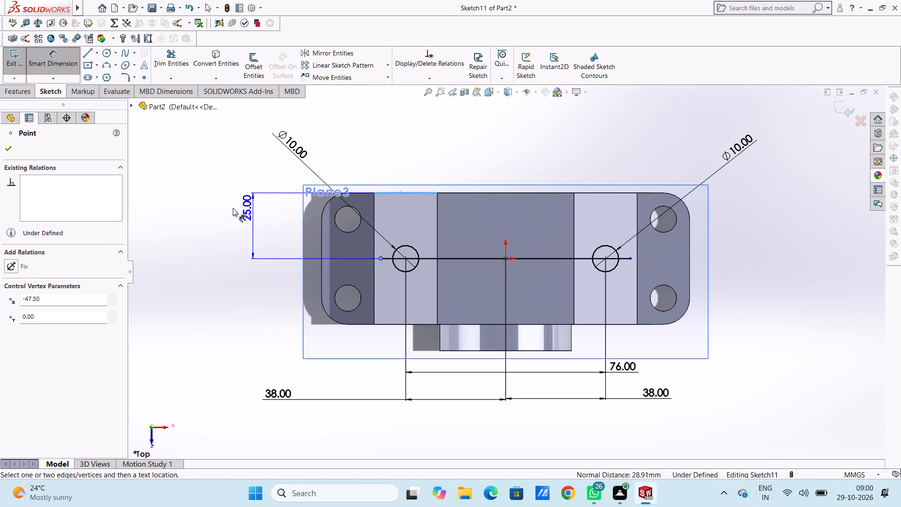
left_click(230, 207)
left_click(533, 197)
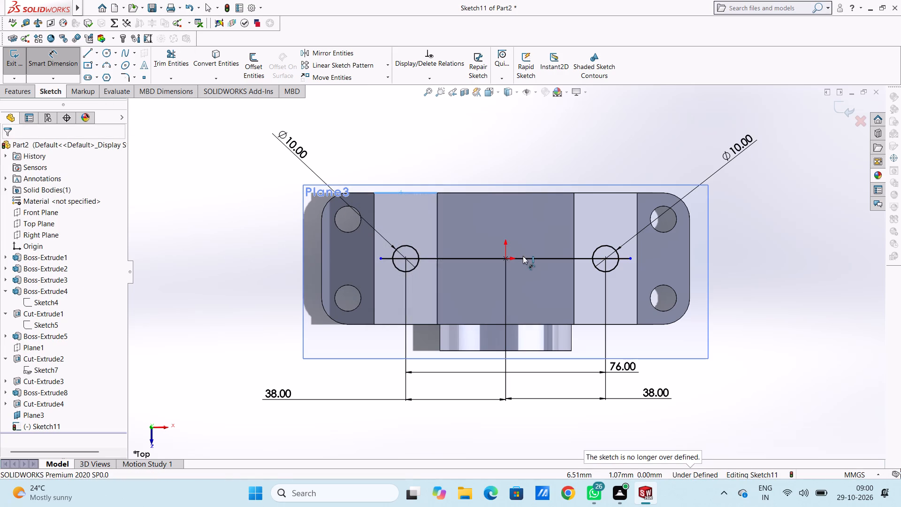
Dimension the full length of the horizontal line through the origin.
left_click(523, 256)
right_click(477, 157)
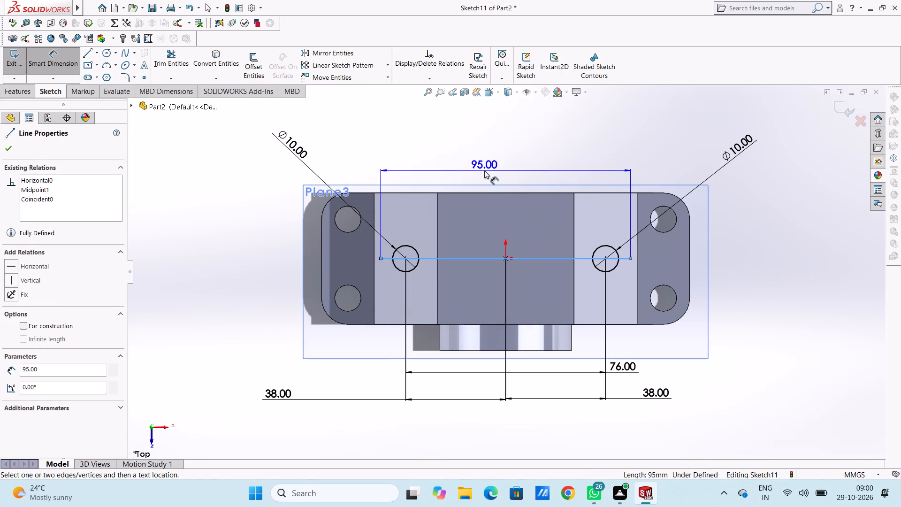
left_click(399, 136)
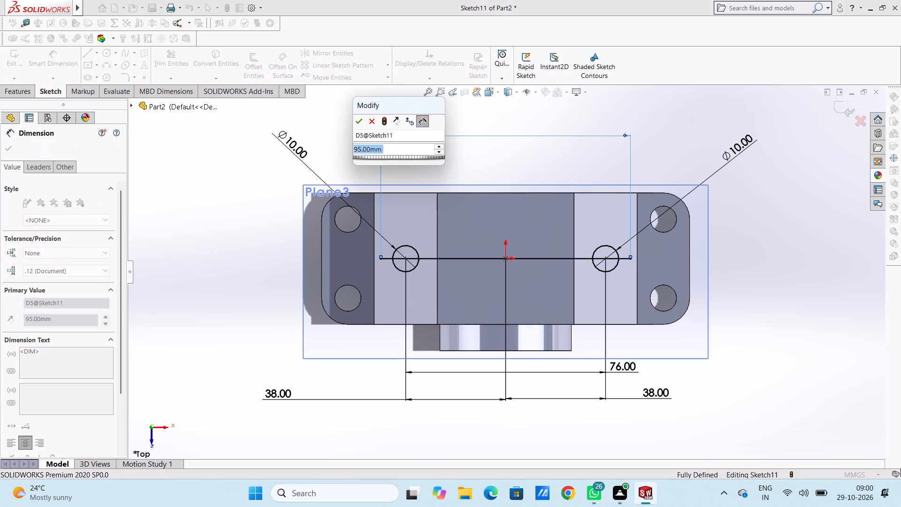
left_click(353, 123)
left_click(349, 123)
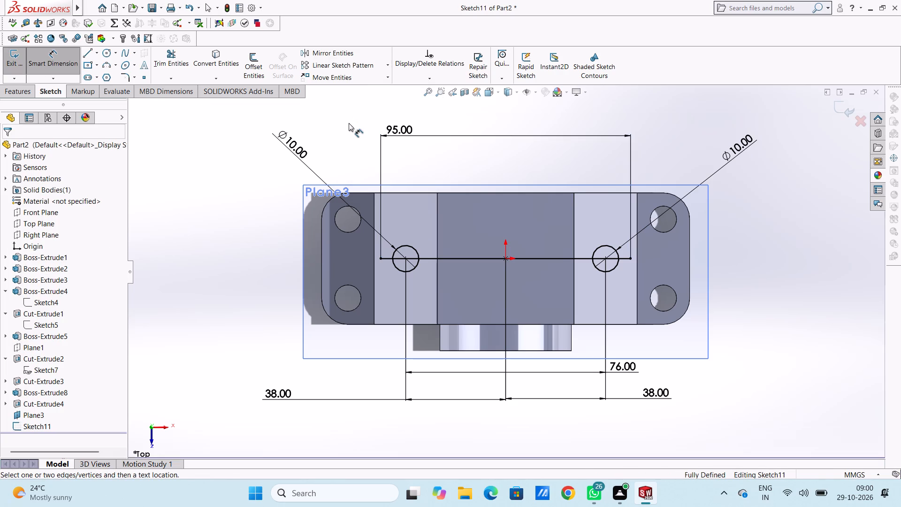
Sketch a centre rectangle 15 mm high and 19 mm wide, centred on the left circle.
left_click(92, 66)
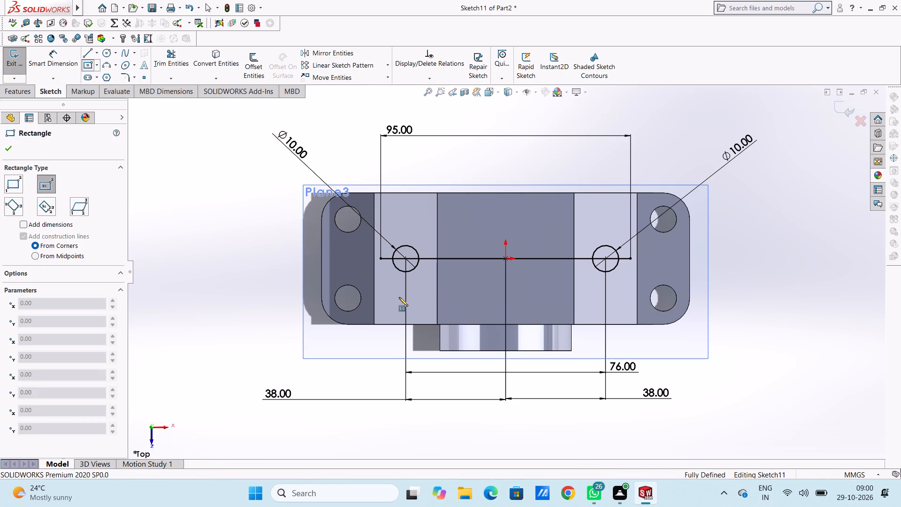
scroll(417, 290, "down", 4)
left_click(416, 219)
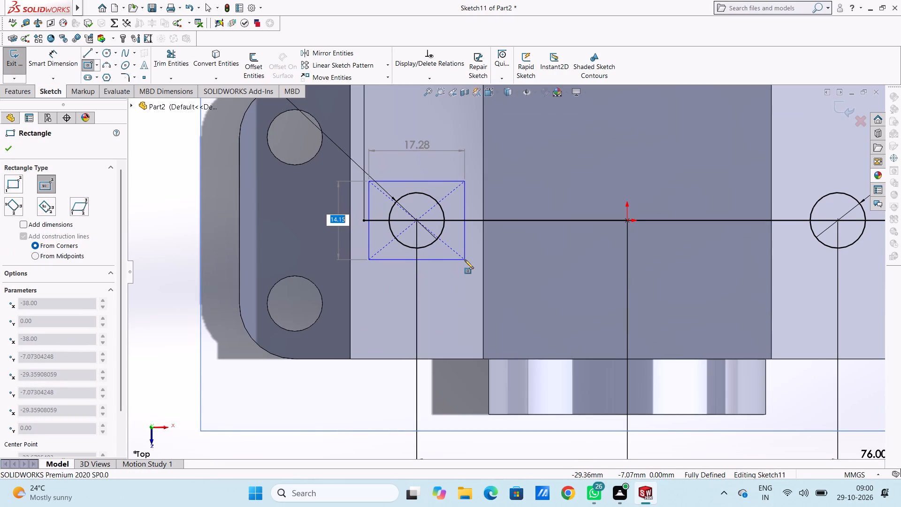
type("15")
key("Return")
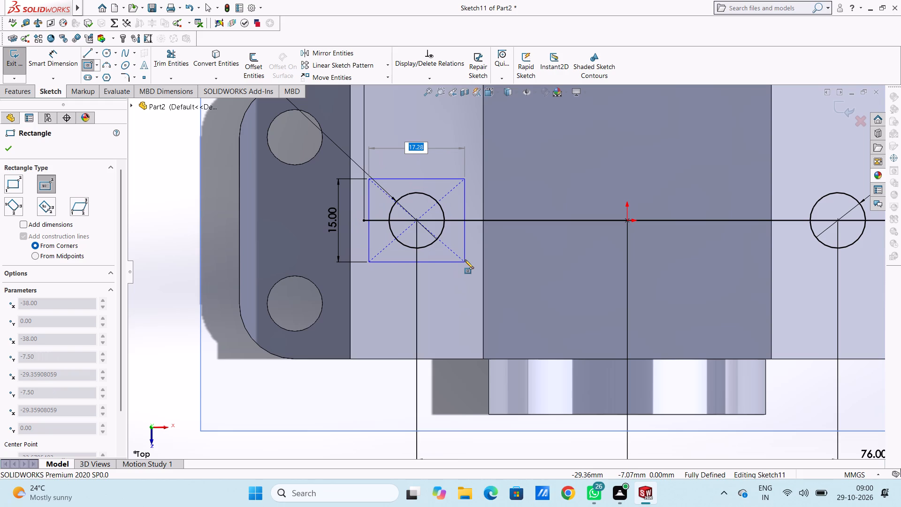
type("19")
key("Return")
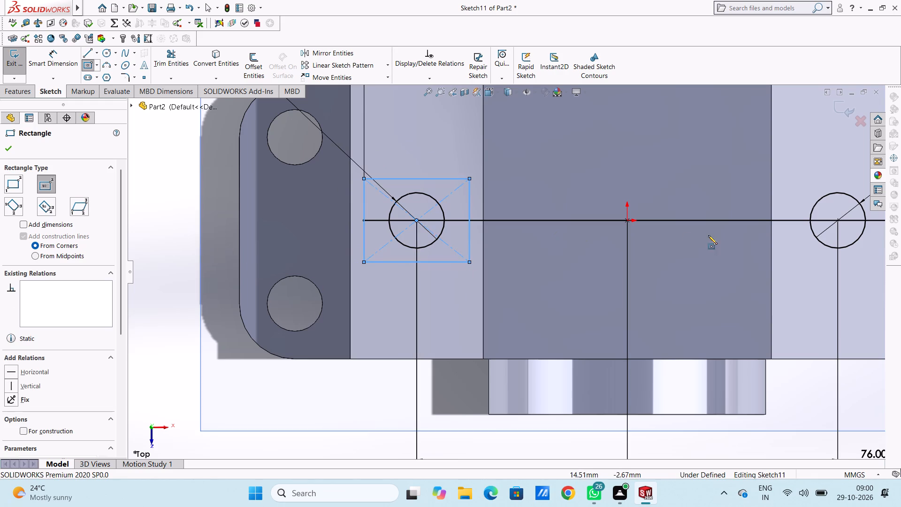
Sketch a matching centre rectangle 15 mm high and 19 mm wide, centred on the right circle.
scroll(708, 235, "up", 2)
scroll(734, 237, "down", 5)
scroll(734, 236, "up", 1)
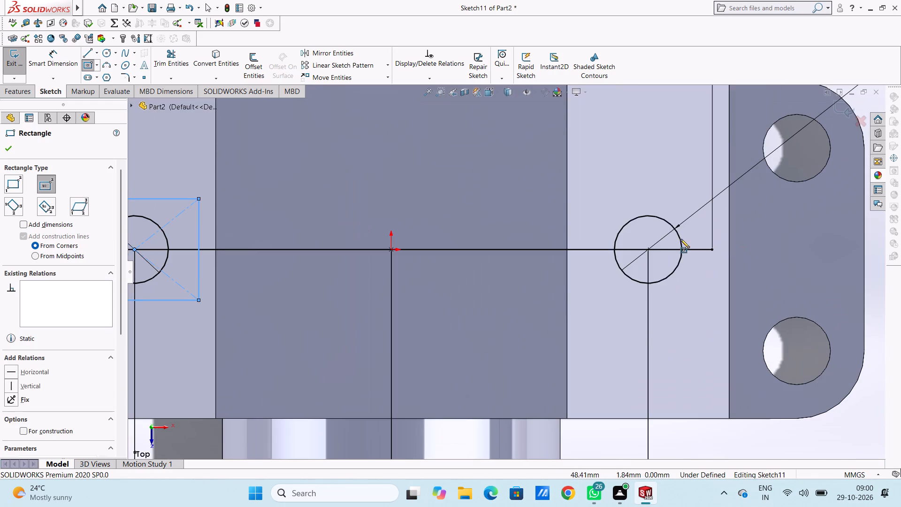
left_click(649, 249)
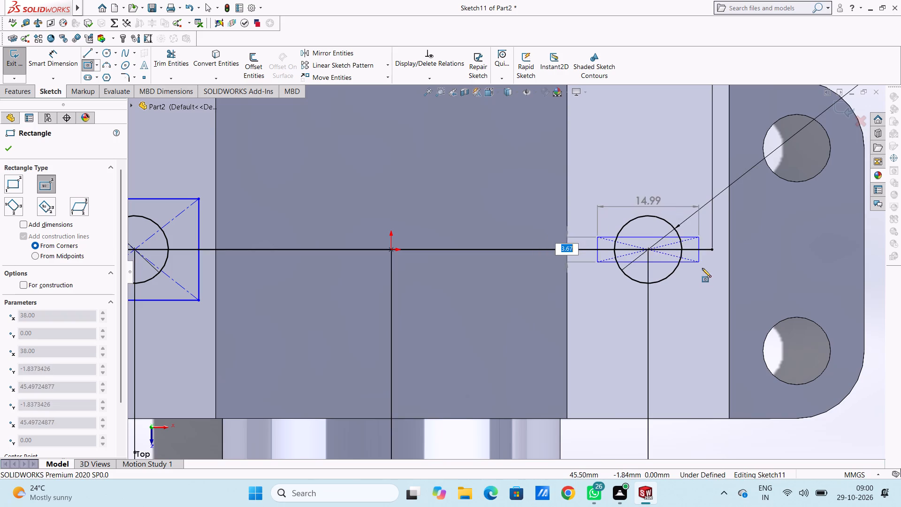
type("15")
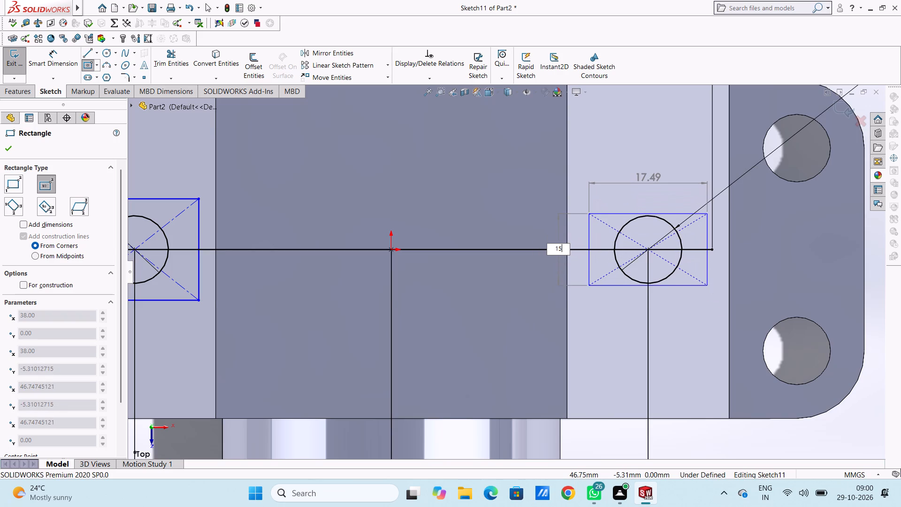
key("Return")
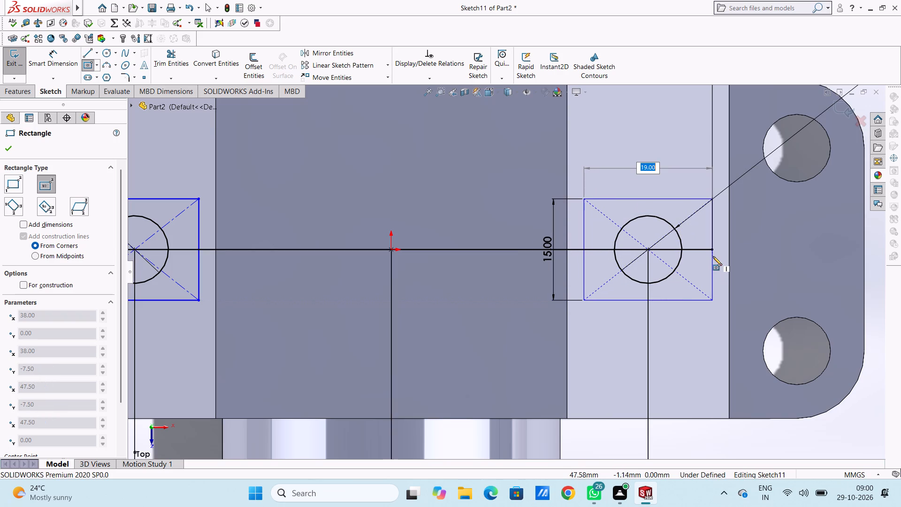
key("Return")
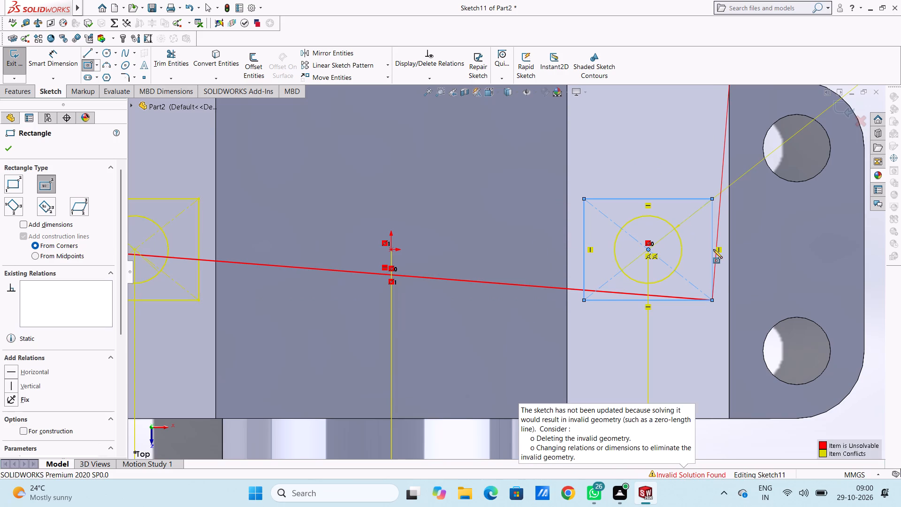
scroll(693, 272, "up", 4)
scroll(643, 304, "up", 3)
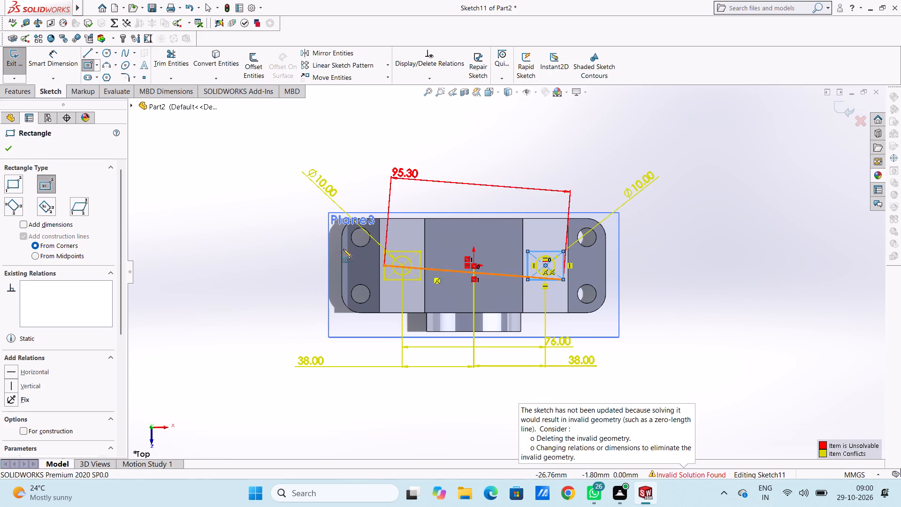
left_click(8, 147)
left_click(131, 188)
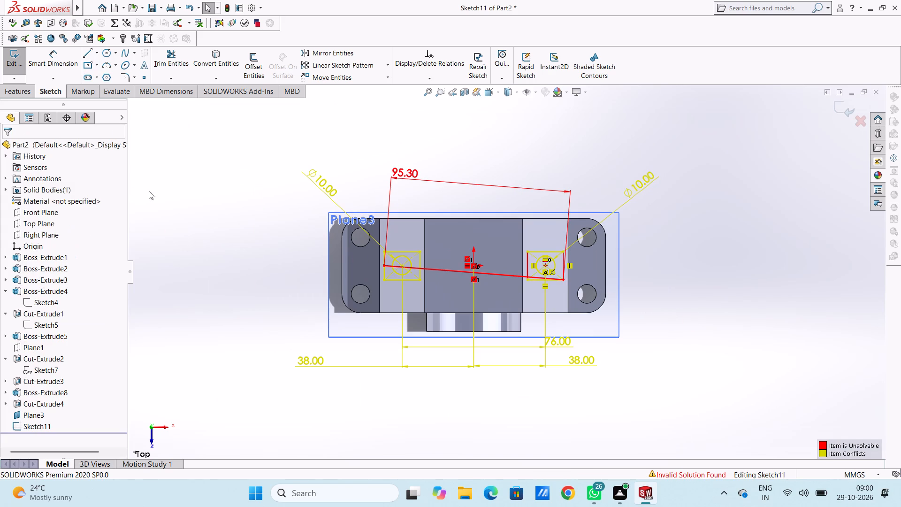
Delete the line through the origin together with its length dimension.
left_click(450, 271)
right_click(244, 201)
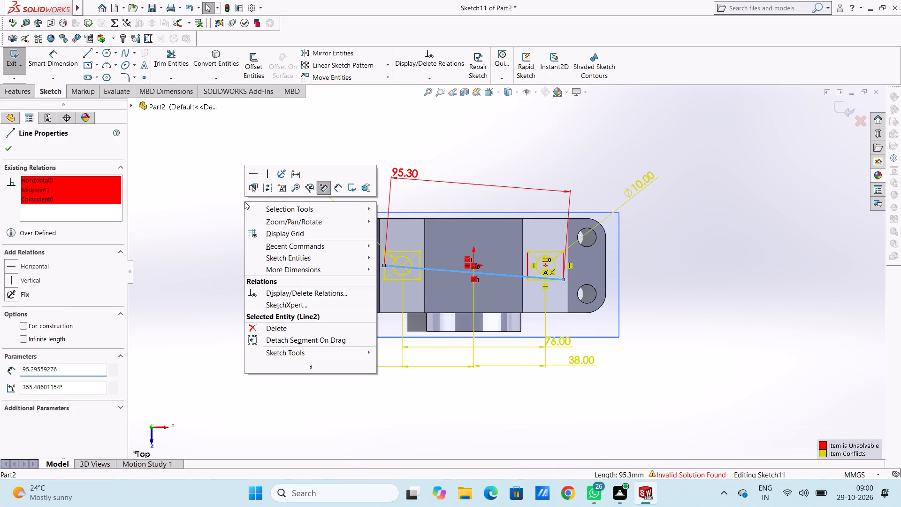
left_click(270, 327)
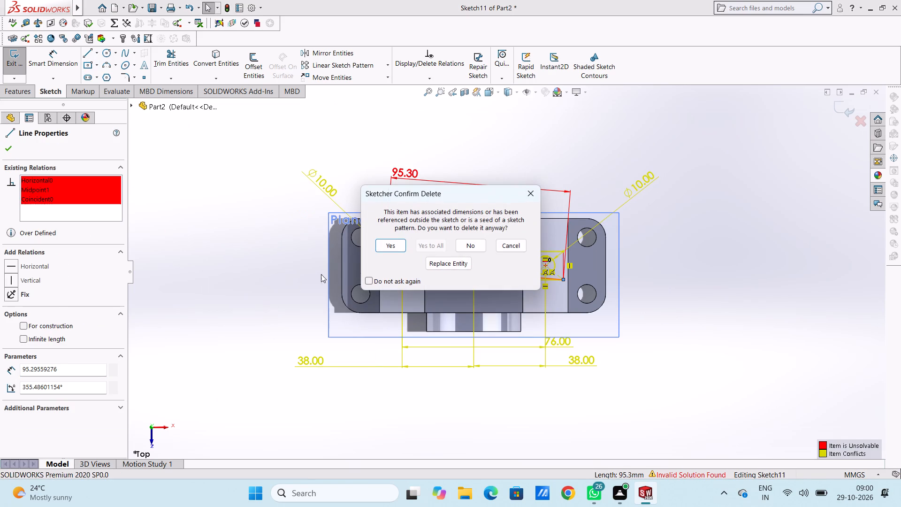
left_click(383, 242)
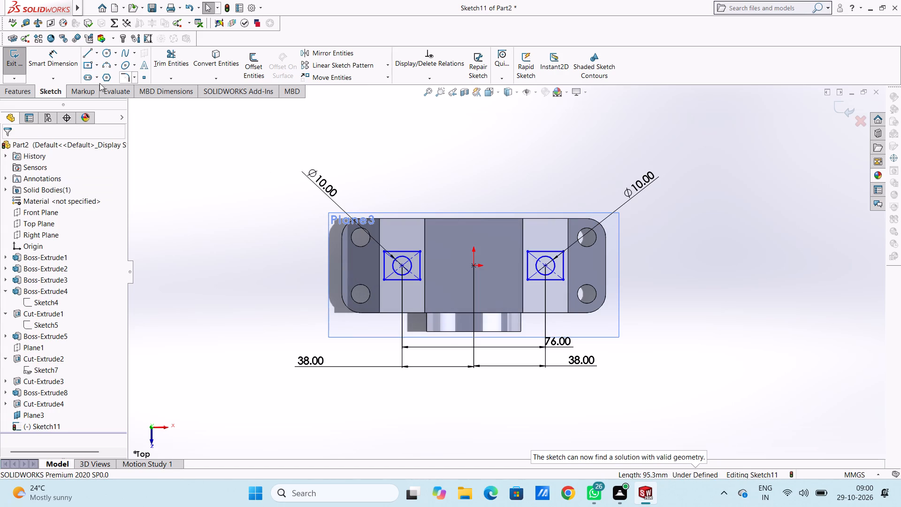
Add a horizontal relation between the left circle's centre and the origin.
left_click(50, 61)
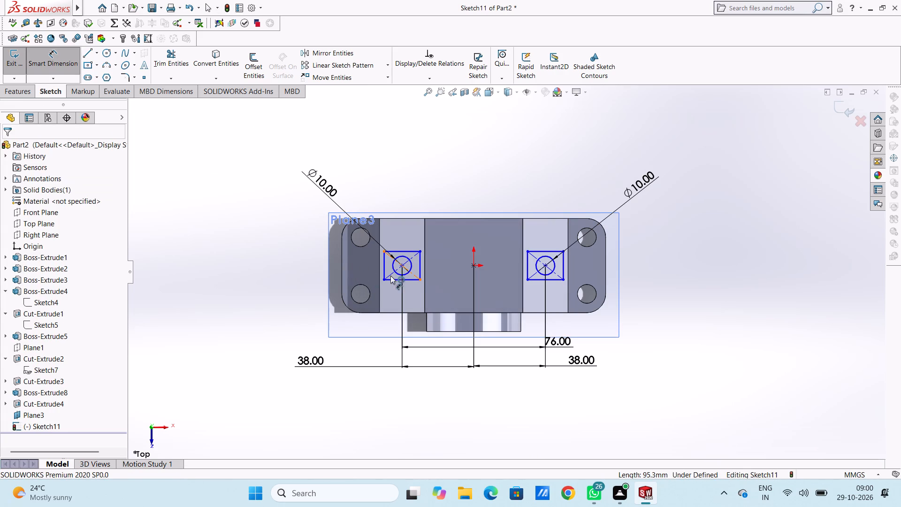
key("Escape")
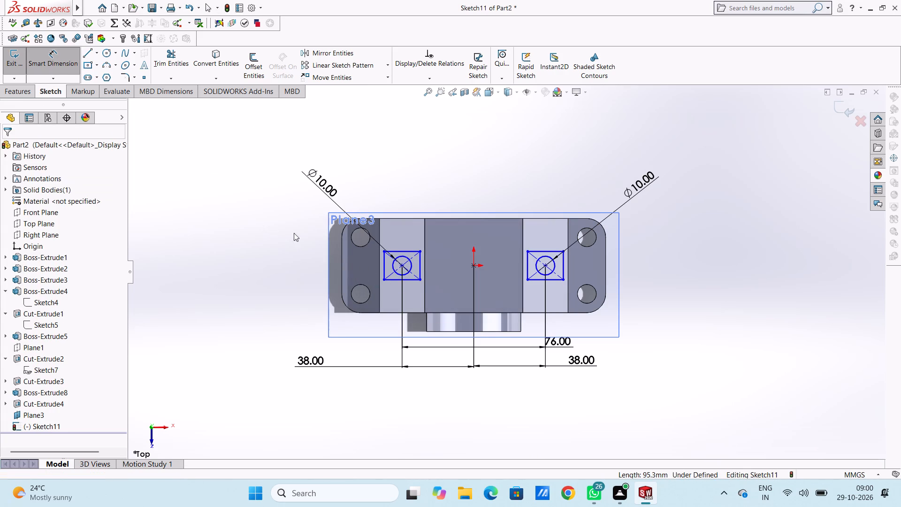
left_click(474, 265)
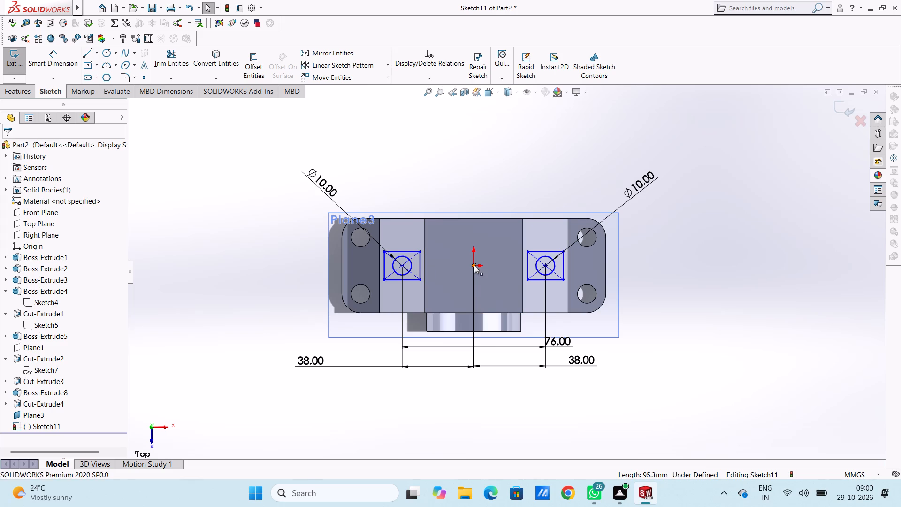
left_click(404, 266, "ctrl")
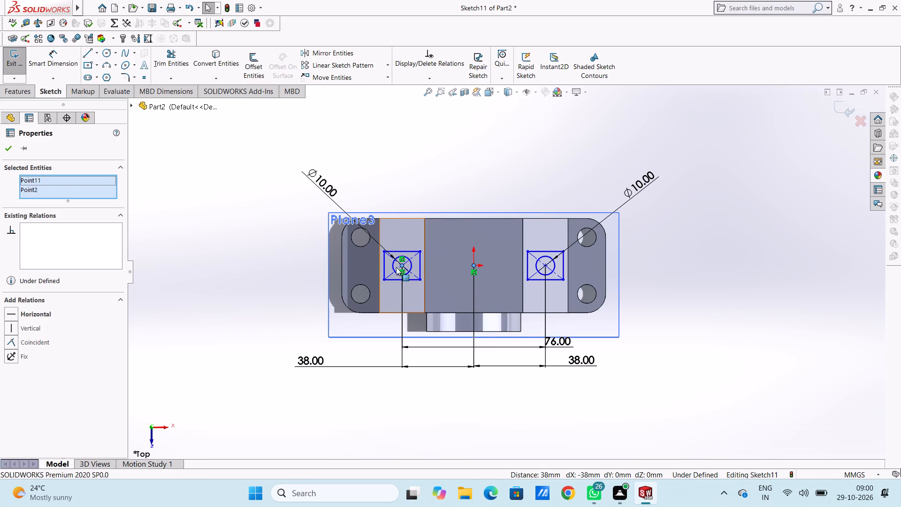
left_click(14, 315)
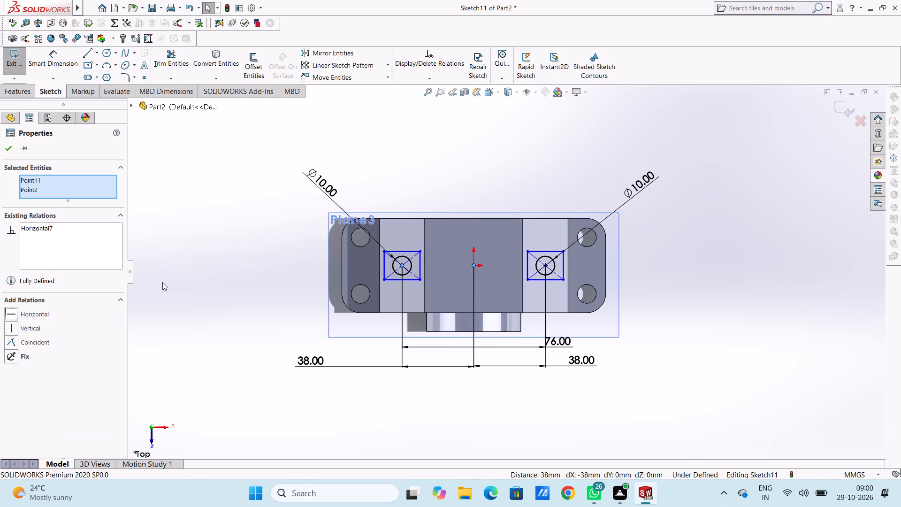
left_click(225, 256)
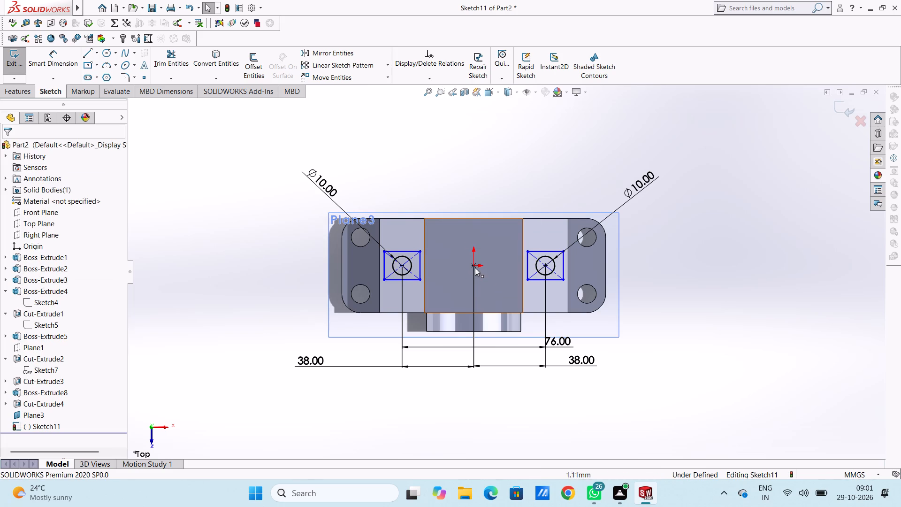
left_click(474, 267)
left_click(400, 266, "ctrl")
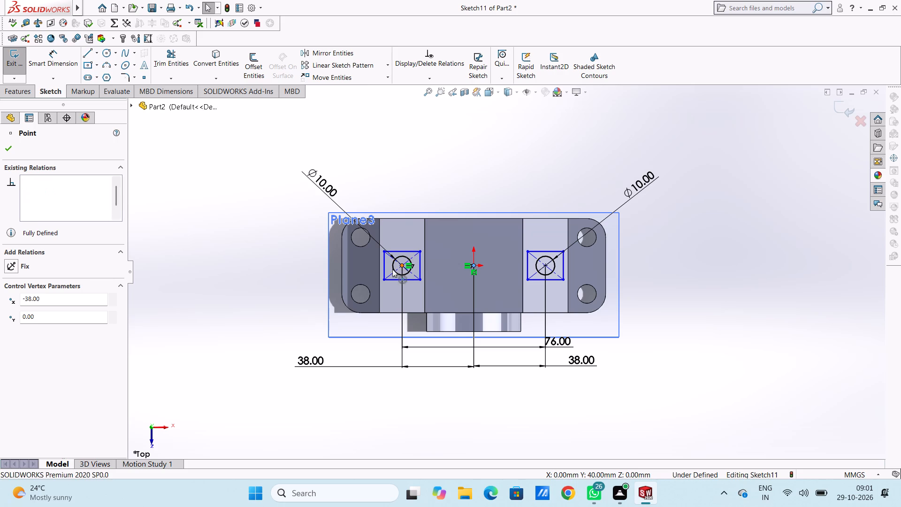
left_click(11, 315)
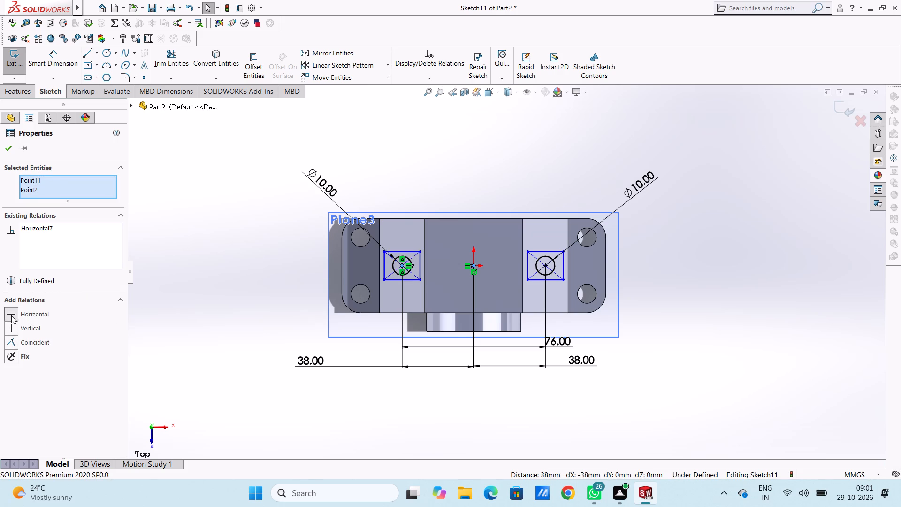
left_click(233, 262)
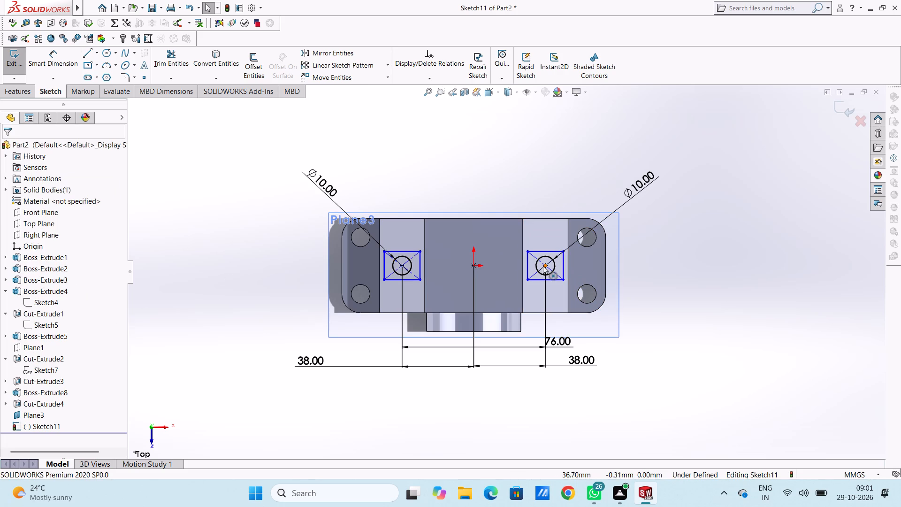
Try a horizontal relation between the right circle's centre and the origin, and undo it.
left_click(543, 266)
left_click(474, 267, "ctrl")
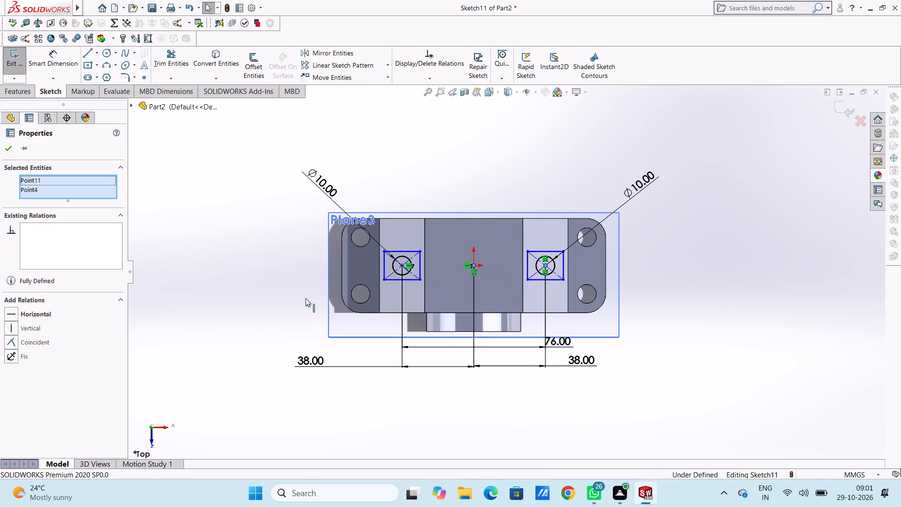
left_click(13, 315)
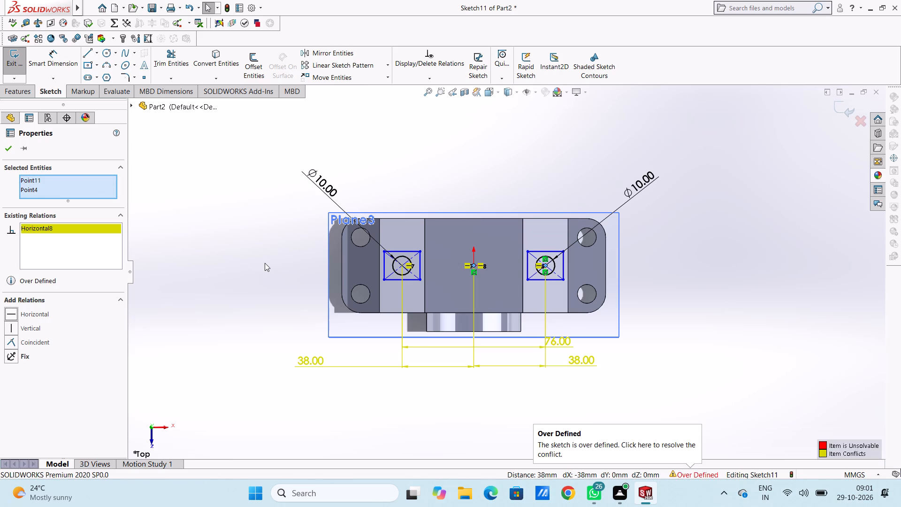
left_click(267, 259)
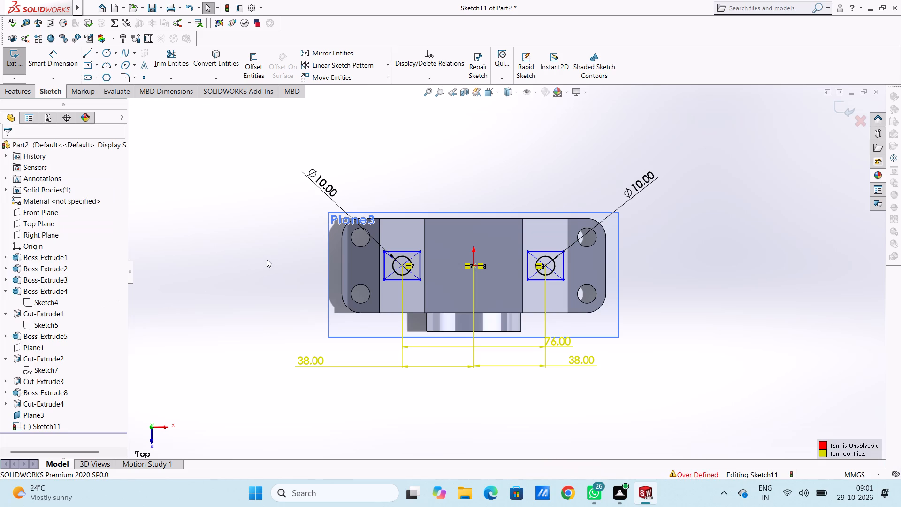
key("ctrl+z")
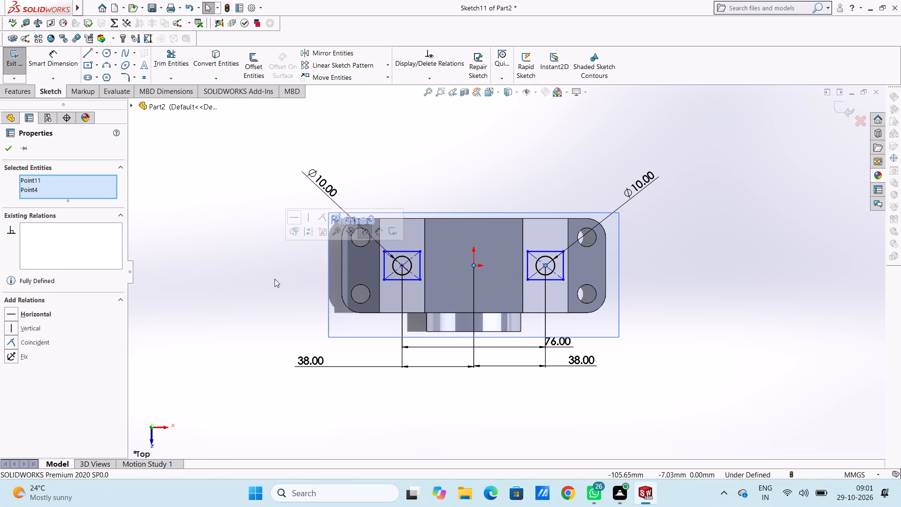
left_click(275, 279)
Dimension the left rectangle 15 mm high and 19 mm wide.
left_click(57, 55)
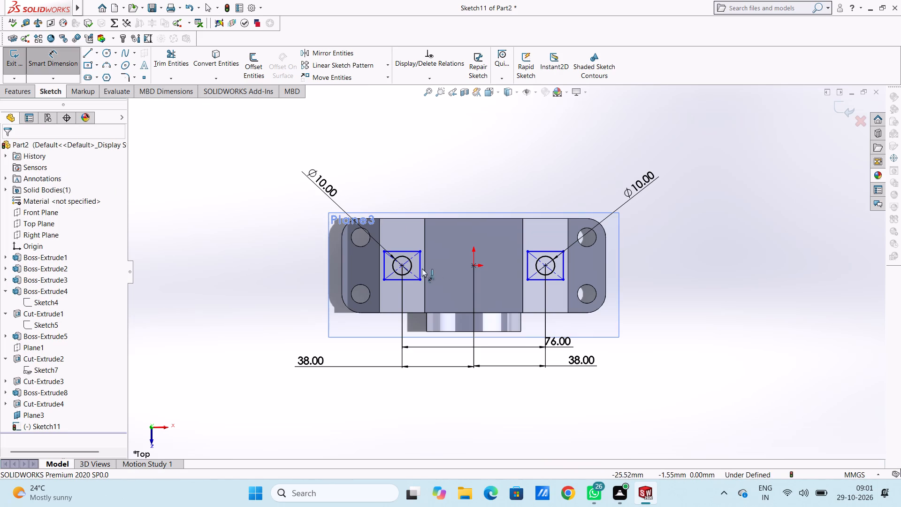
left_click(383, 265)
left_click(210, 239)
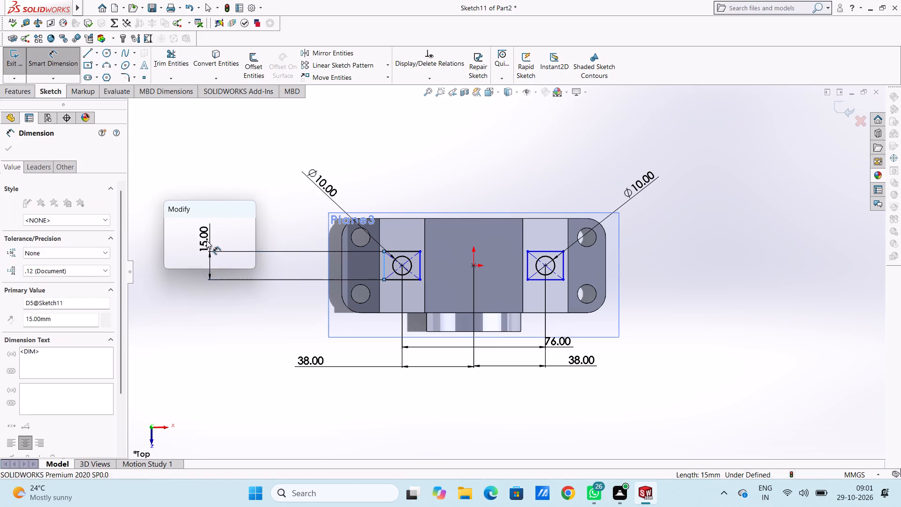
left_click(170, 223)
left_click(204, 172)
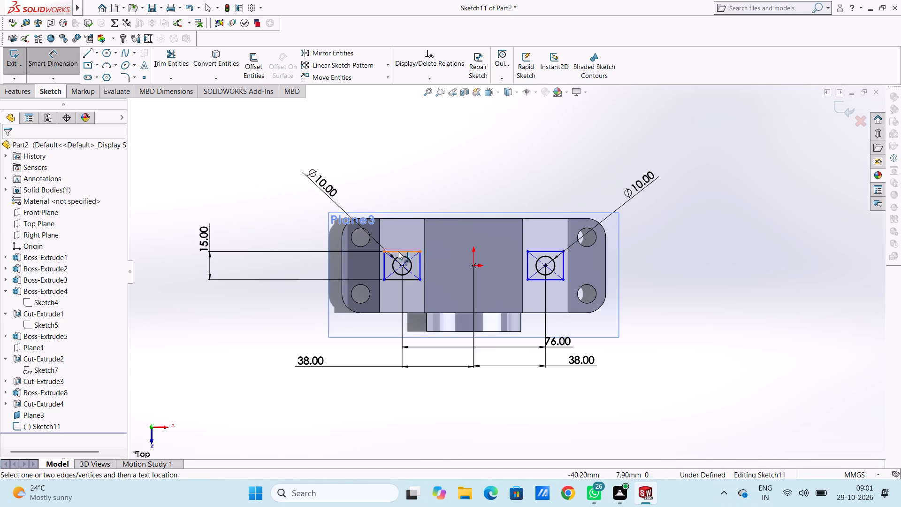
left_click(401, 254)
left_click(302, 131)
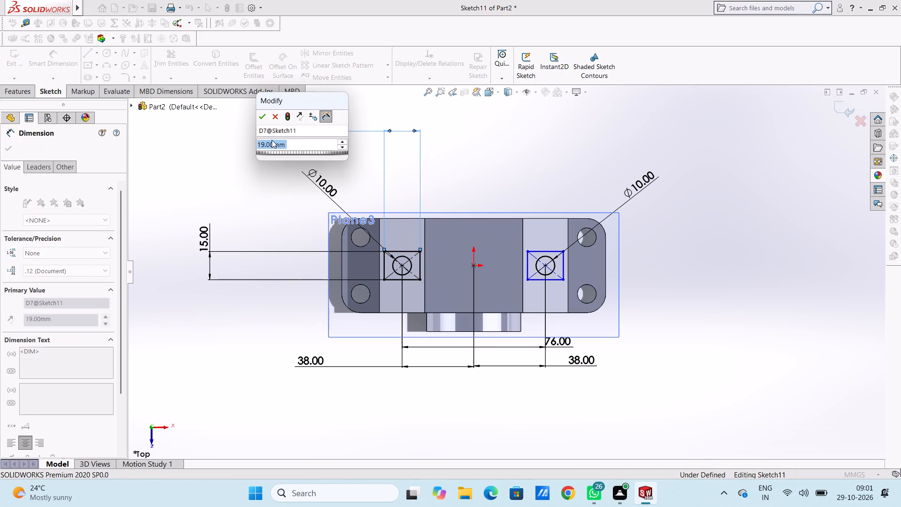
left_click(257, 115)
left_click(235, 142)
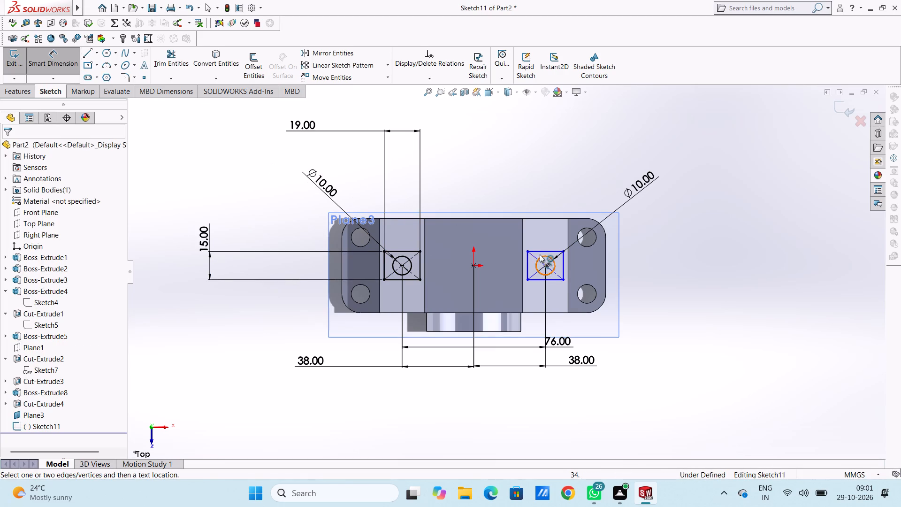
Dimension the right rectangle 19 mm wide and 15 mm high.
left_click(538, 249)
left_click(667, 137)
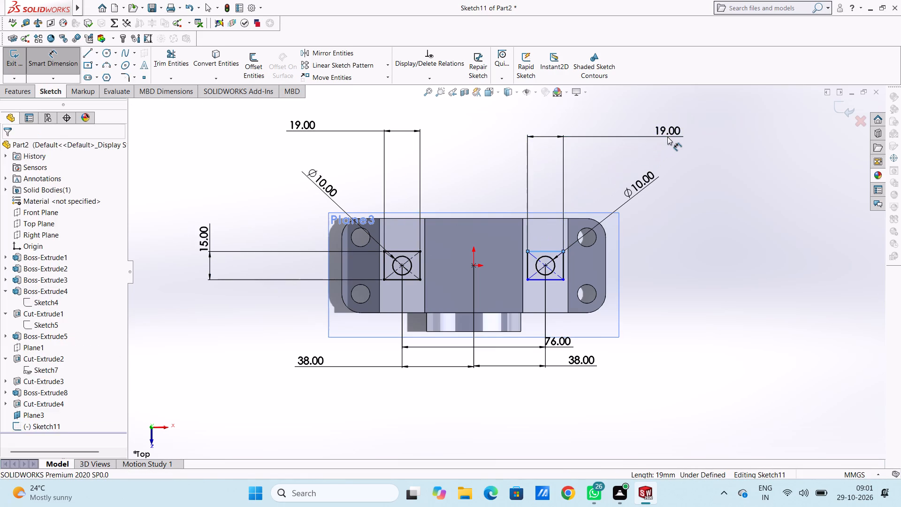
left_click(626, 122)
left_click(593, 121)
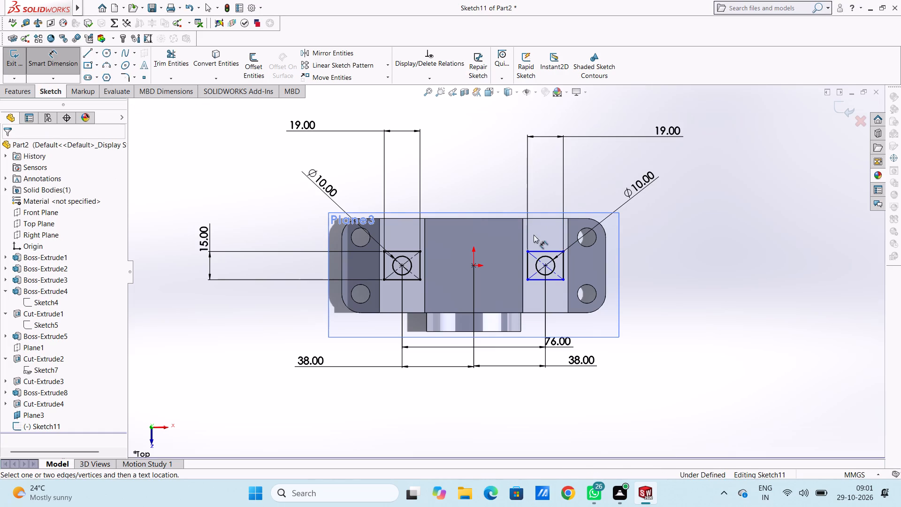
left_click(564, 267)
left_click(723, 255)
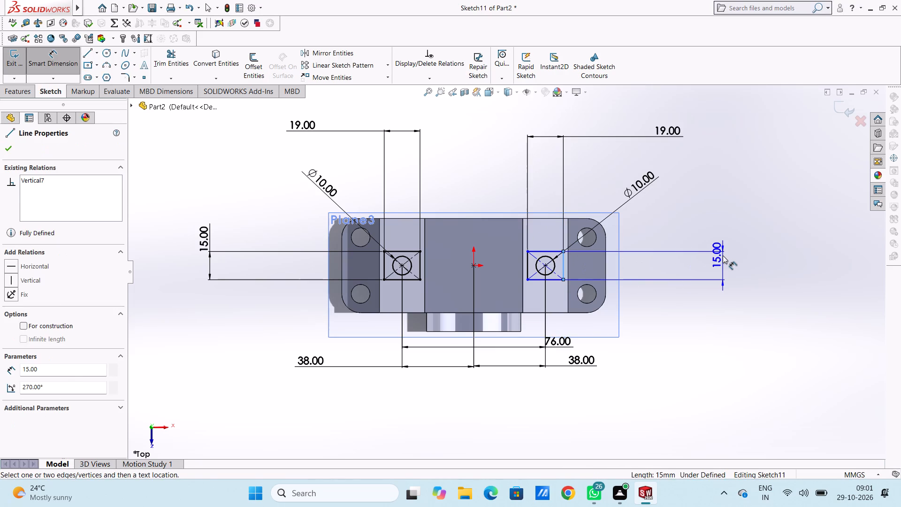
left_click(678, 242)
left_click(663, 227)
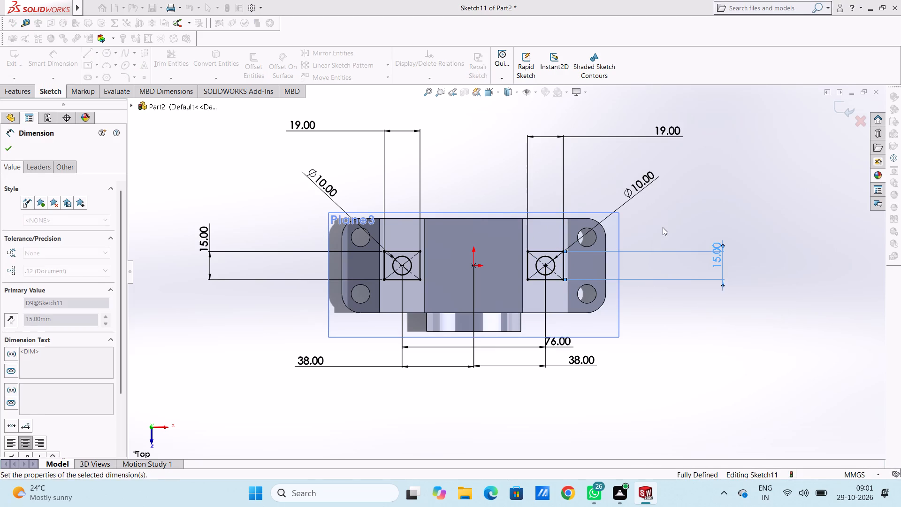
Extrude both rectangles with their circular holes as bosses, using the Up To Body end condition with the existing trapezoidal body.
middle_click_drag(678, 383, 664, 231)
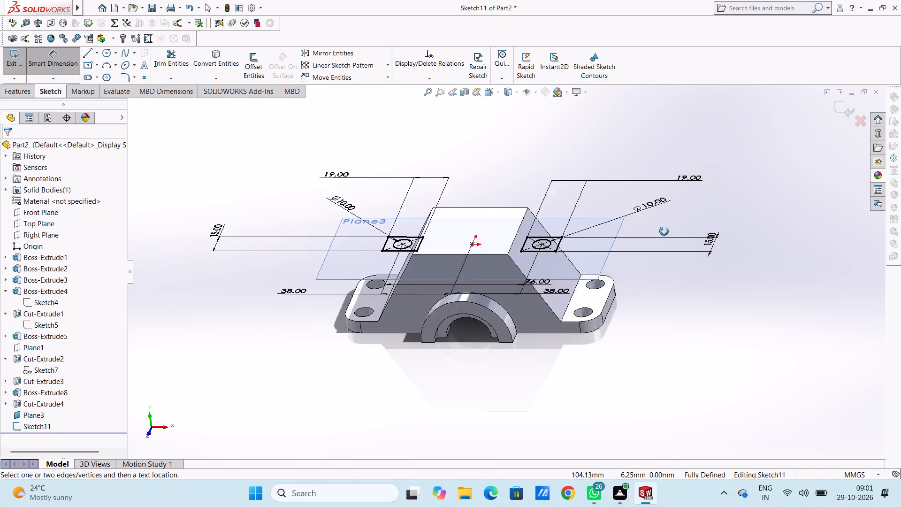
middle_click_drag(664, 231, 671, 212)
middle_click_drag(617, 346, 629, 348)
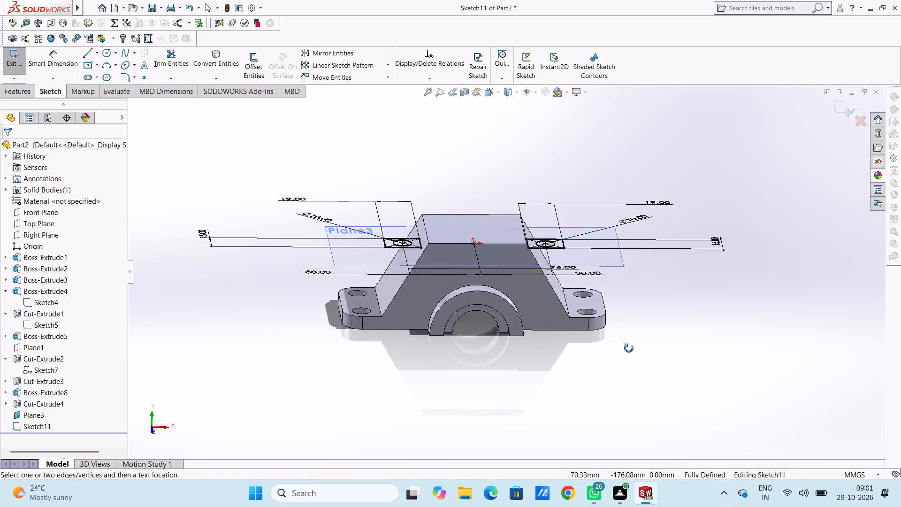
middle_click_drag(629, 348, 621, 351)
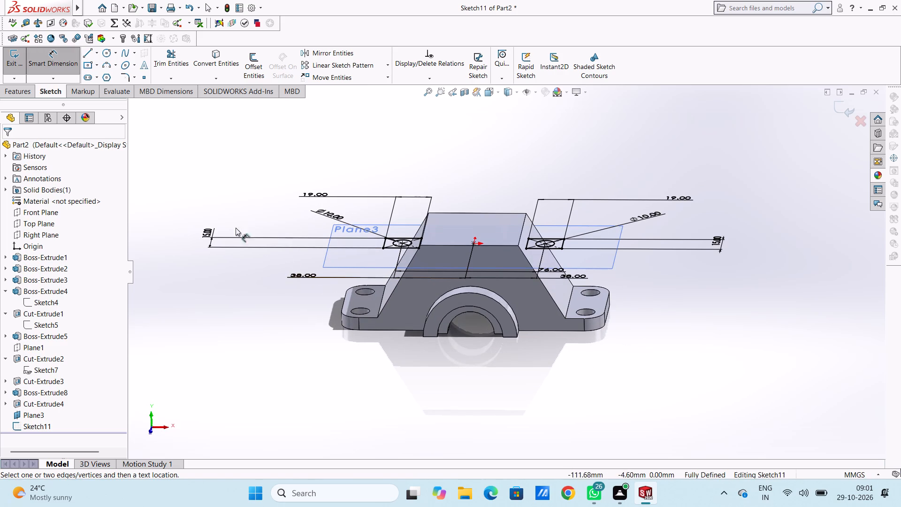
left_click(42, 70)
left_click(19, 90)
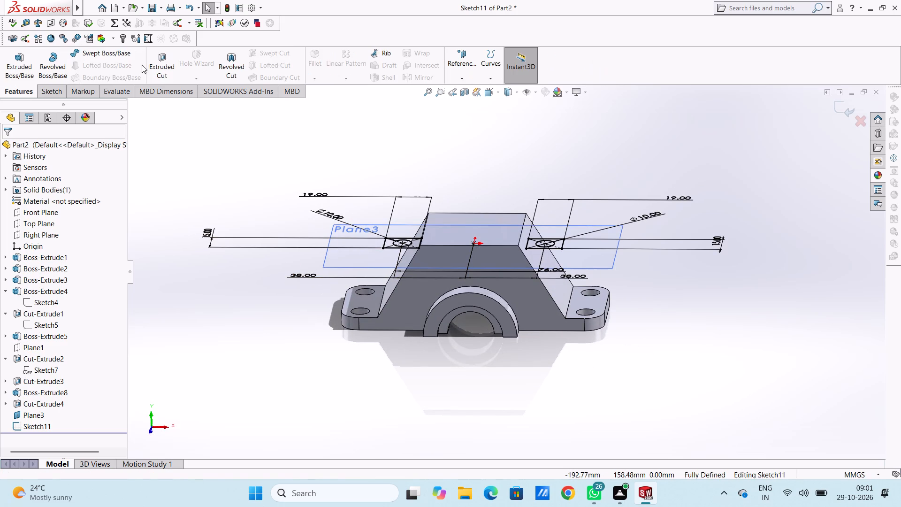
left_click(22, 66)
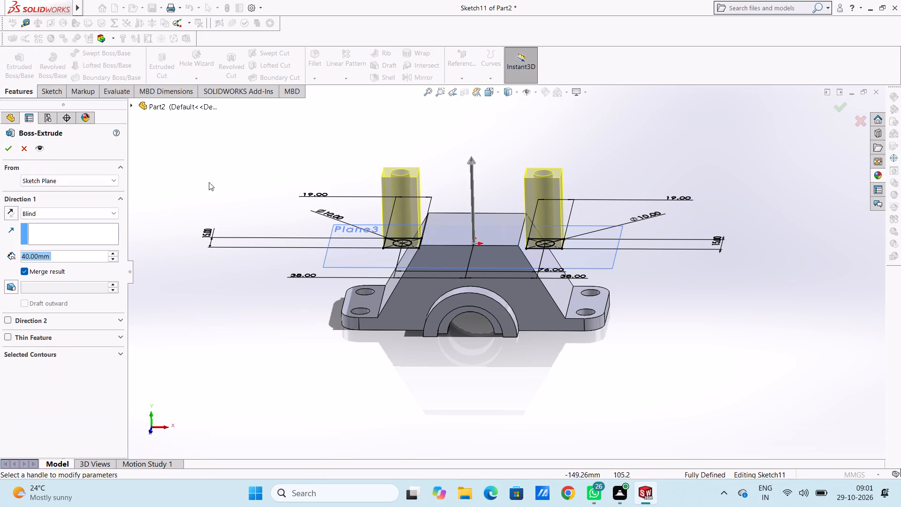
left_click(75, 215)
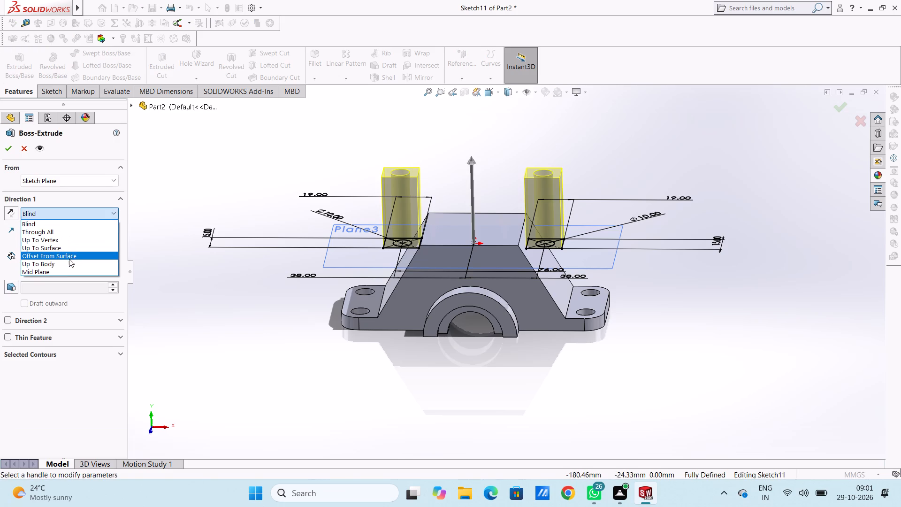
left_click(69, 264)
left_click(556, 287)
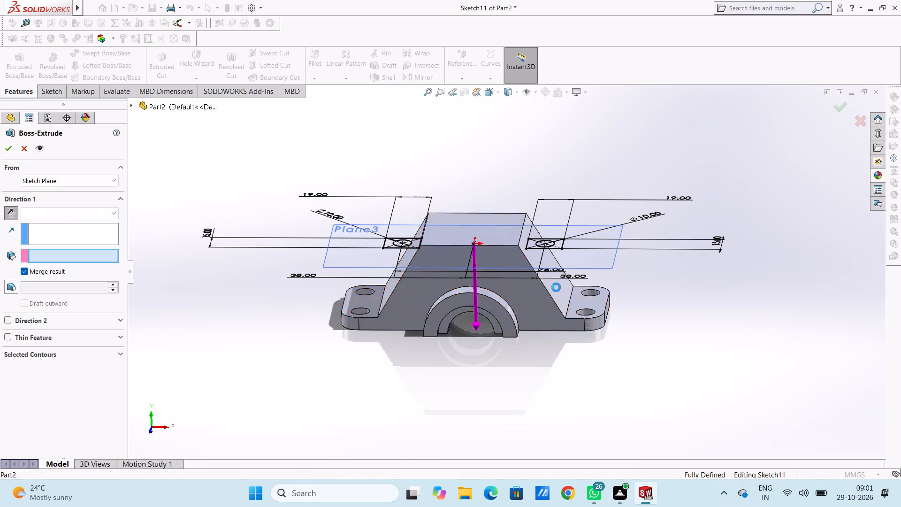
left_click(8, 146)
left_click(293, 187)
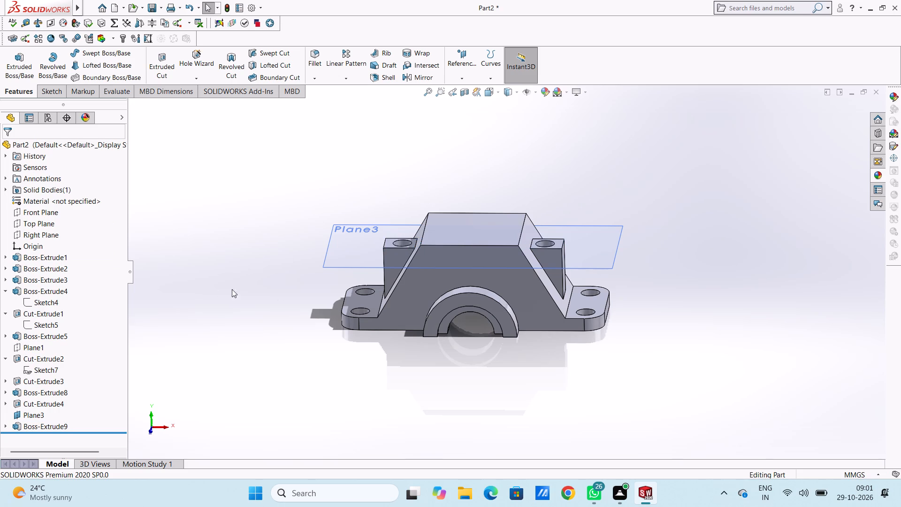
Hide the offset plane Plane3.
left_click(23, 415)
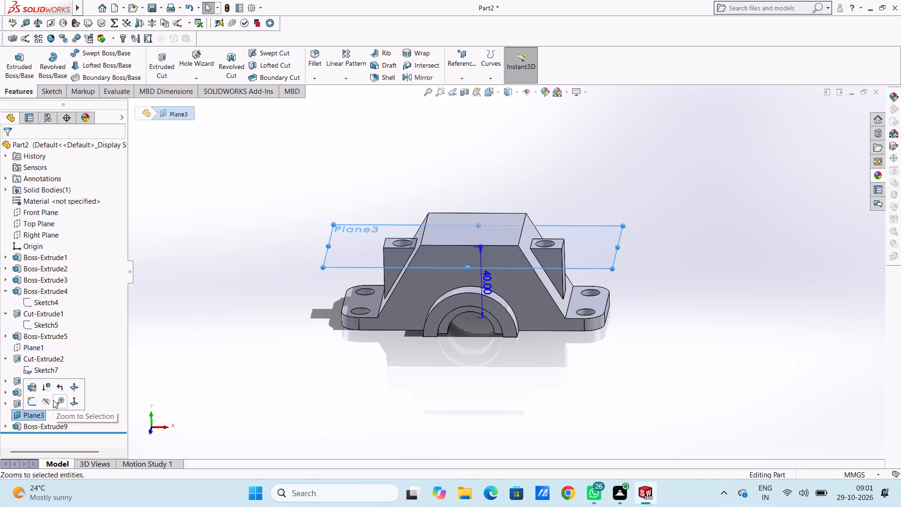
left_click(45, 400)
left_click(316, 329)
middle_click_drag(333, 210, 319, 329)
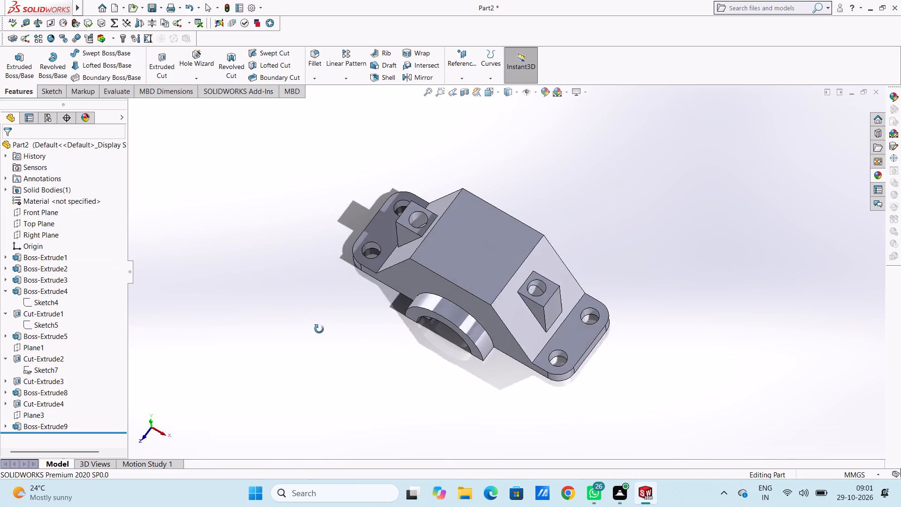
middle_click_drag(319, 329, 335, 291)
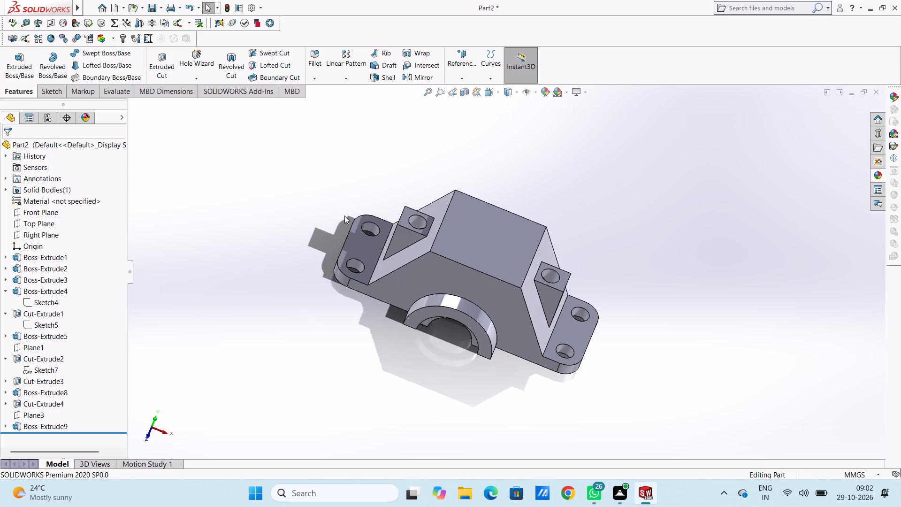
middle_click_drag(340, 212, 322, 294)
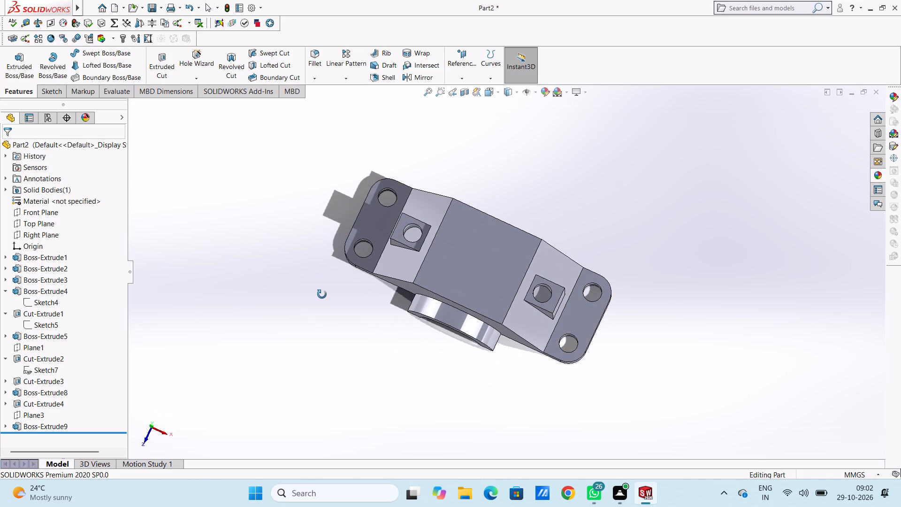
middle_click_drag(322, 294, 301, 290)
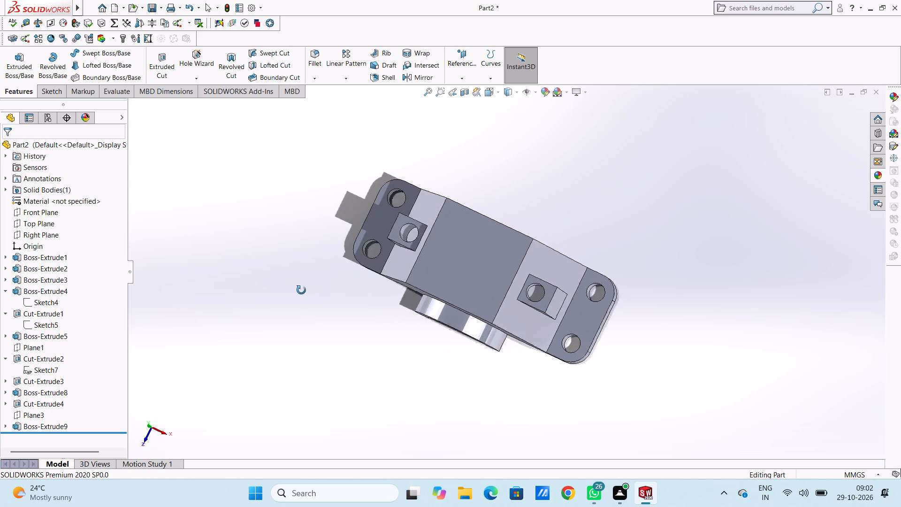
Examine the part from the front, top and underside, checking the two new bosses, the bores and the hollow interior.
middle_click_drag(301, 290, 358, 266)
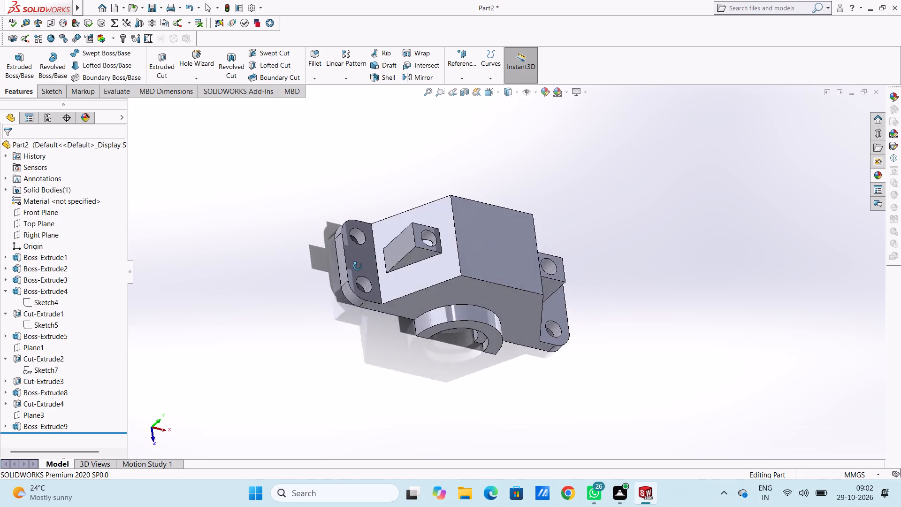
middle_click_drag(358, 266, 312, 206)
middle_click_drag(347, 404, 375, 261)
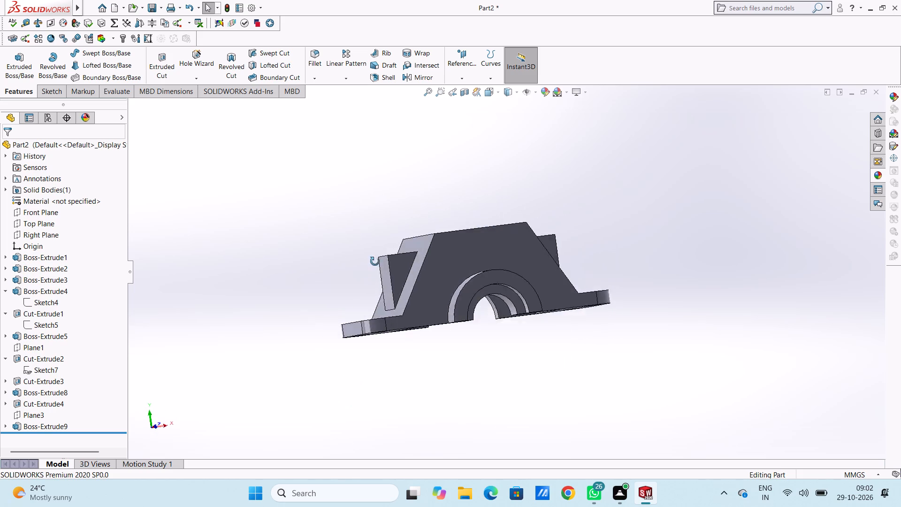
middle_click_drag(375, 261, 367, 185)
middle_click_drag(444, 347, 434, 303)
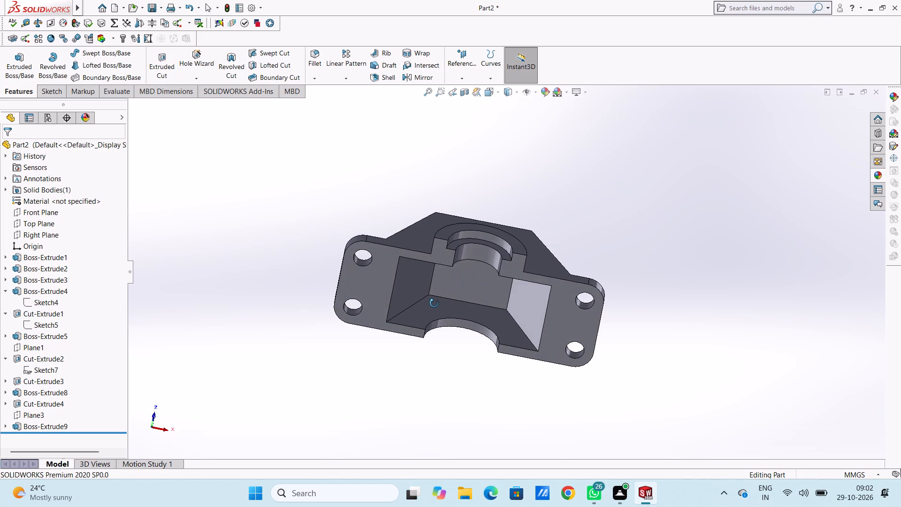
middle_click_drag(434, 303, 426, 422)
middle_click_drag(421, 231, 408, 341)
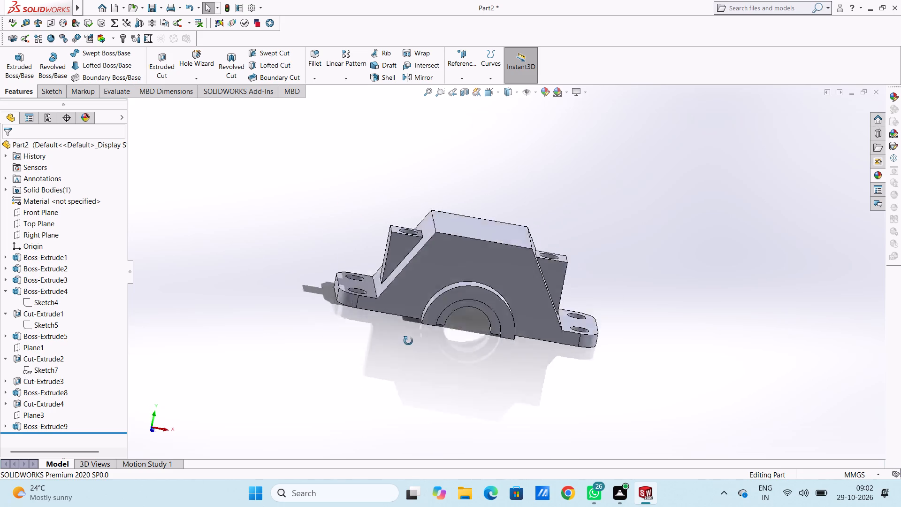
middle_click_drag(408, 341, 405, 352)
middle_click_drag(376, 295, 393, 385)
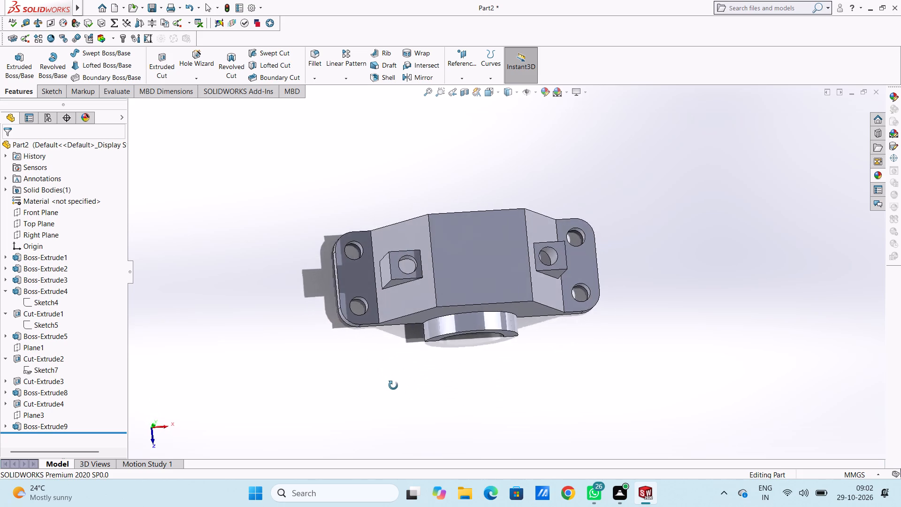
middle_click_drag(393, 385, 408, 397)
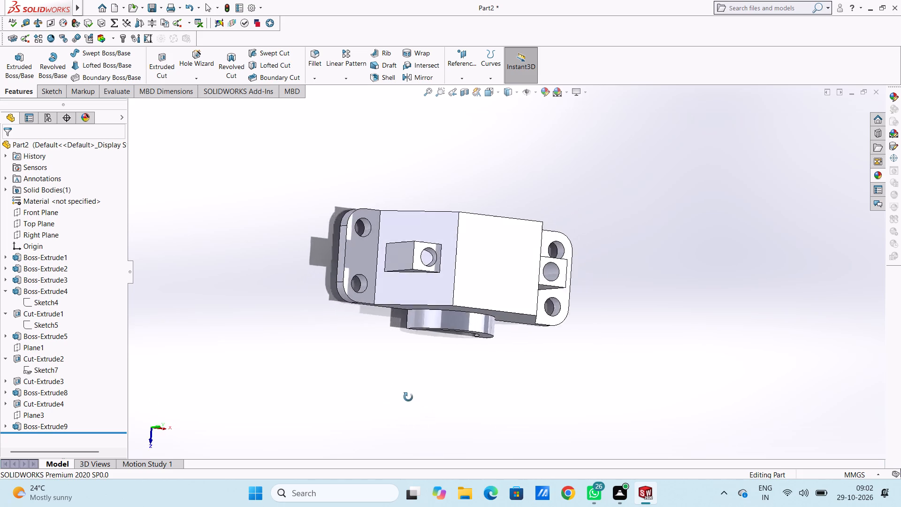
middle_click_drag(408, 397, 377, 417)
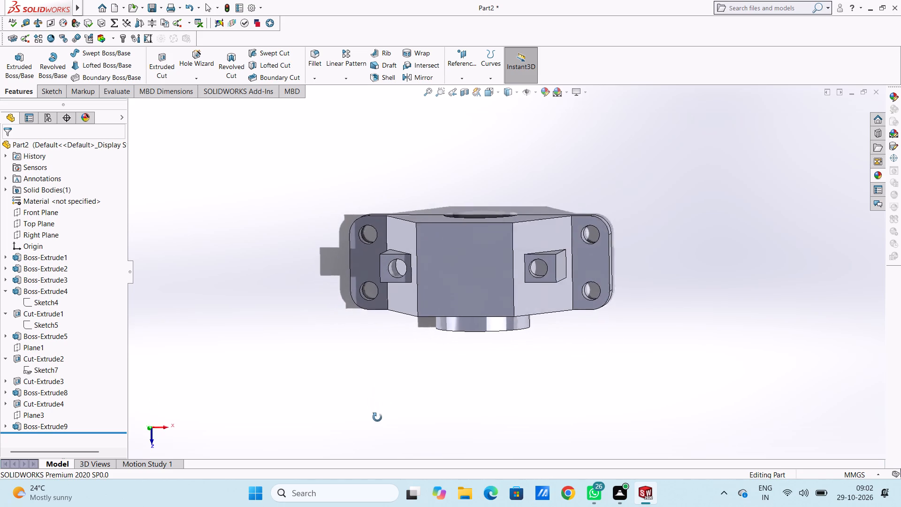
middle_click_drag(377, 417, 396, 413)
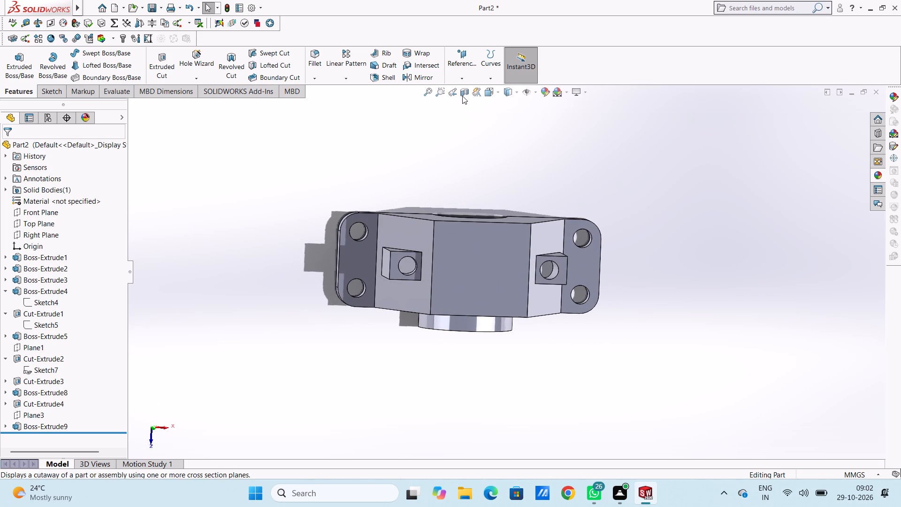
Examine the hollow interior and boss holes in a Front Plane section view rotated about 180 degrees, ending with the section turned off.
left_click(463, 93)
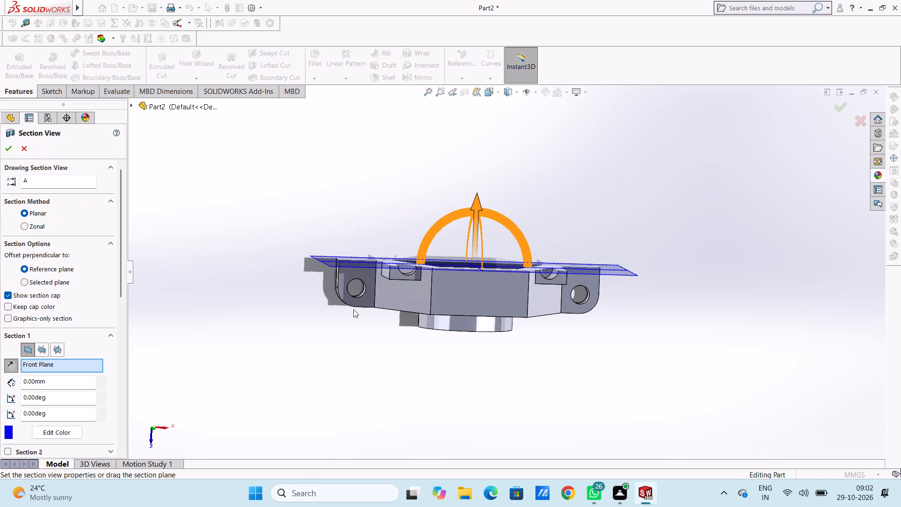
left_click_drag(433, 223, 491, 376)
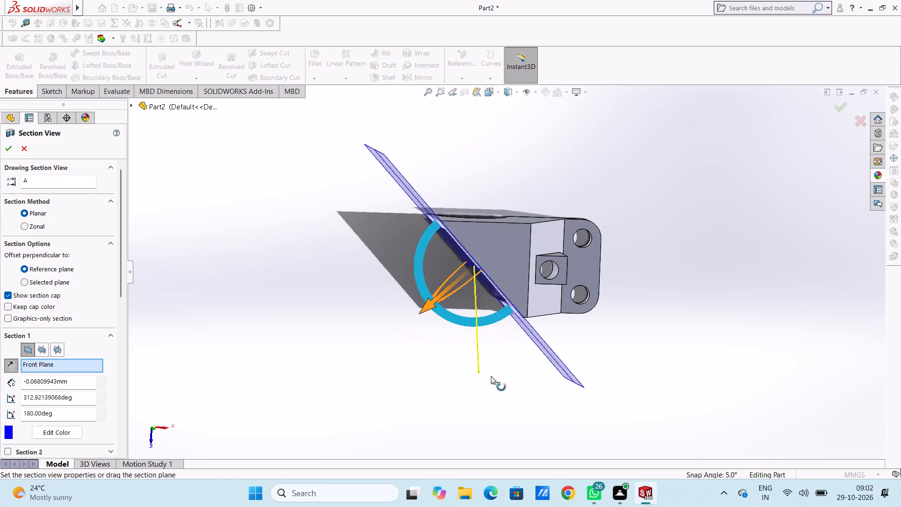
left_click_drag(491, 376, 562, 358)
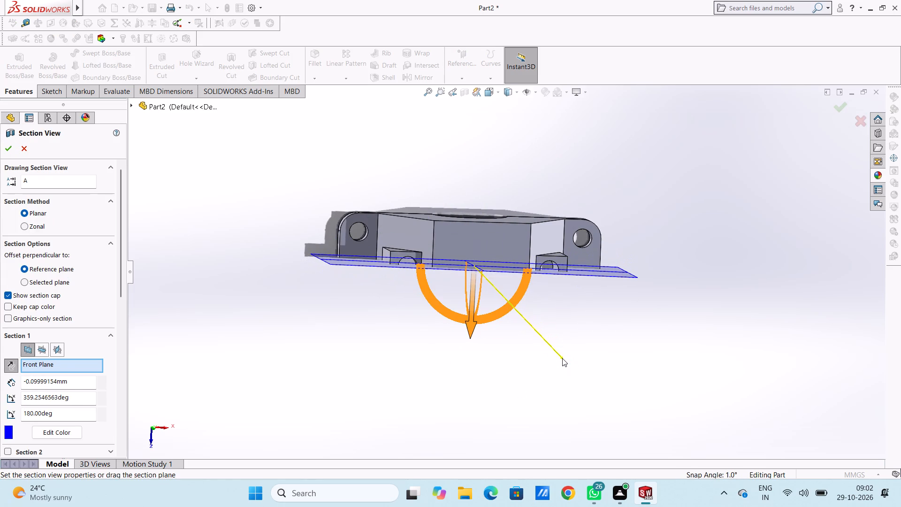
left_click_drag(562, 358, 562, 358)
left_click(6, 146)
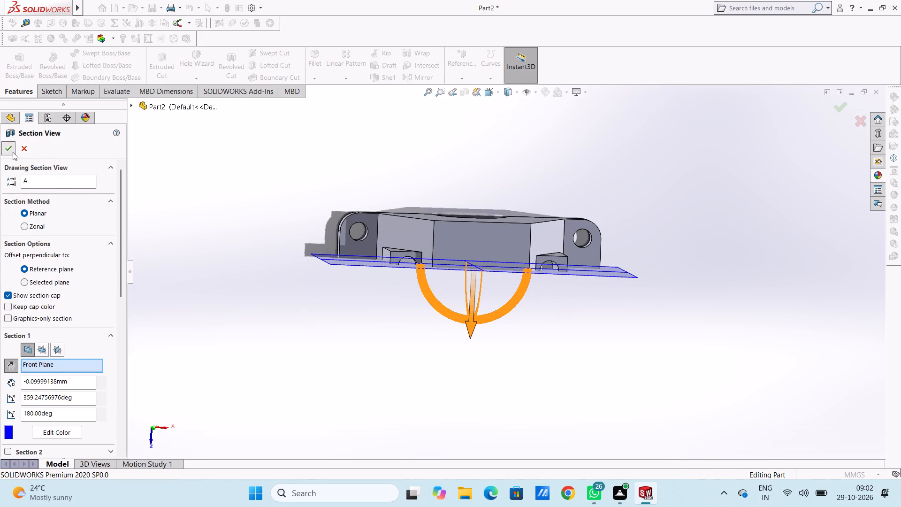
key("ctrl+7")
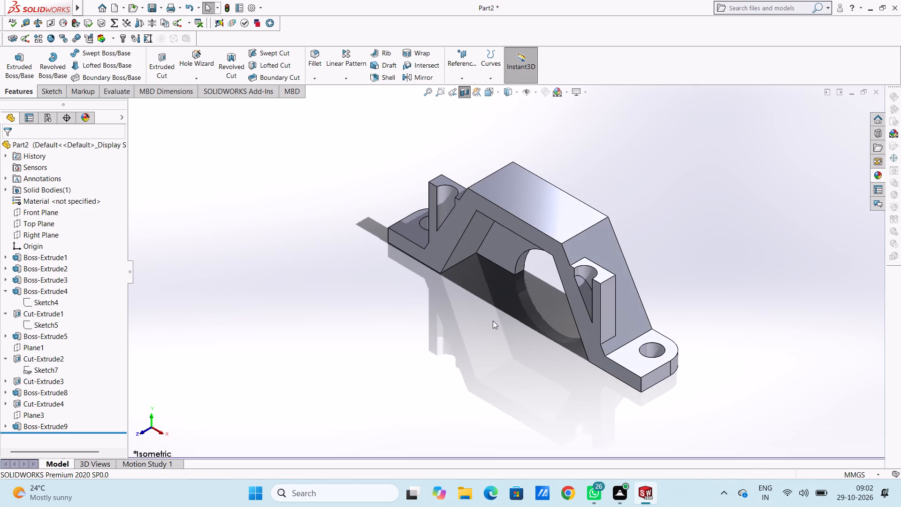
middle_click_drag(494, 334, 534, 250)
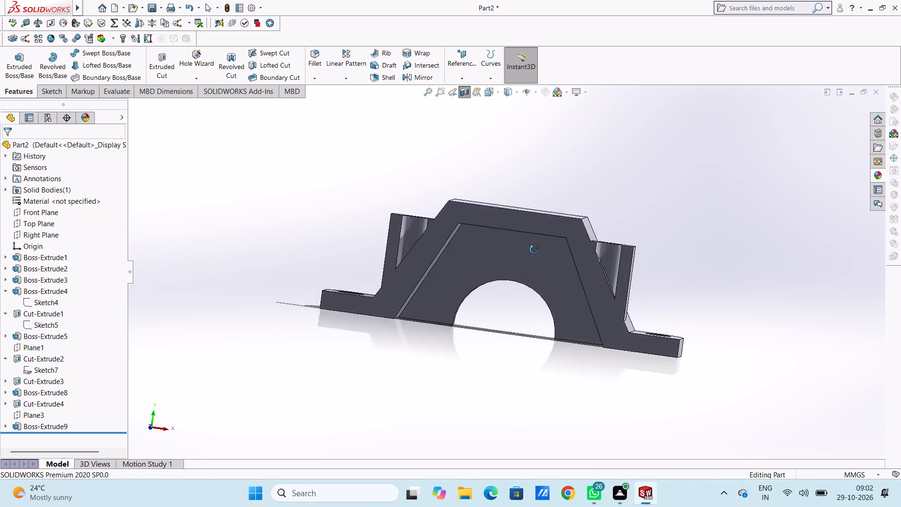
middle_click_drag(534, 250, 536, 262)
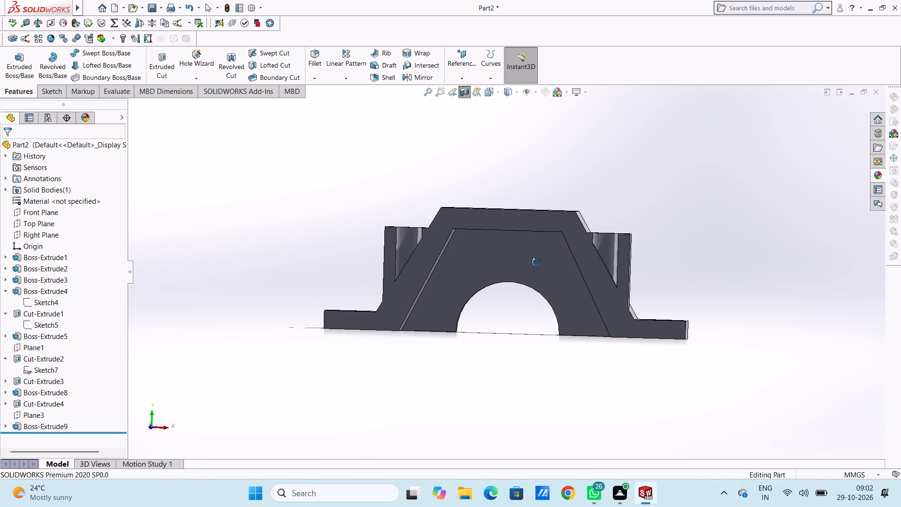
middle_click_drag(536, 262, 542, 269)
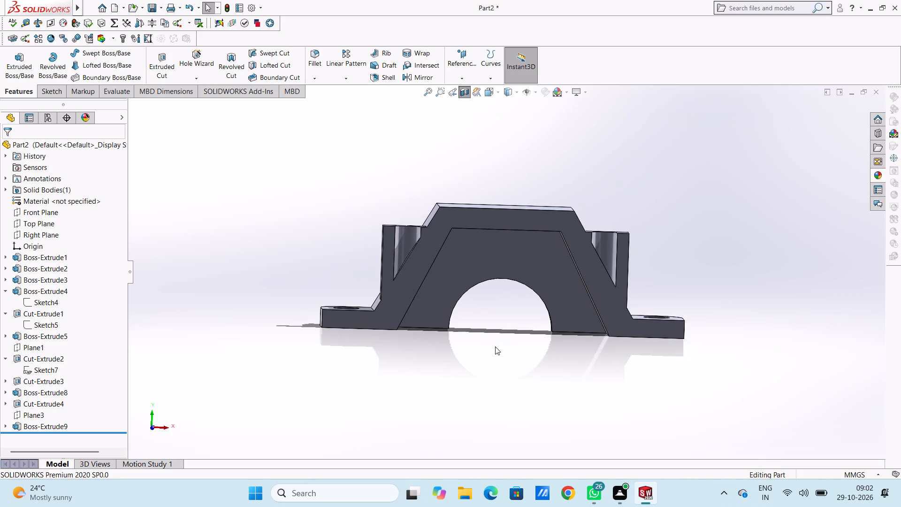
middle_click_drag(493, 349, 484, 352)
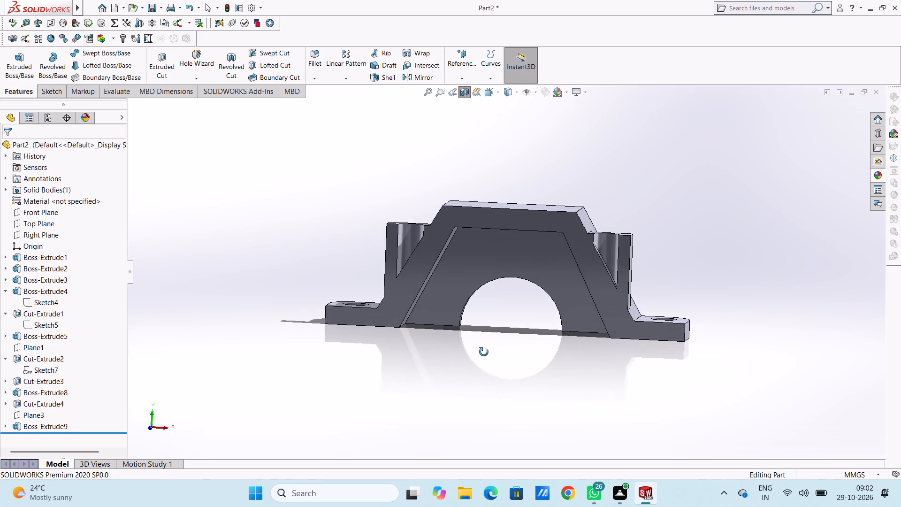
middle_click_drag(484, 352, 488, 334)
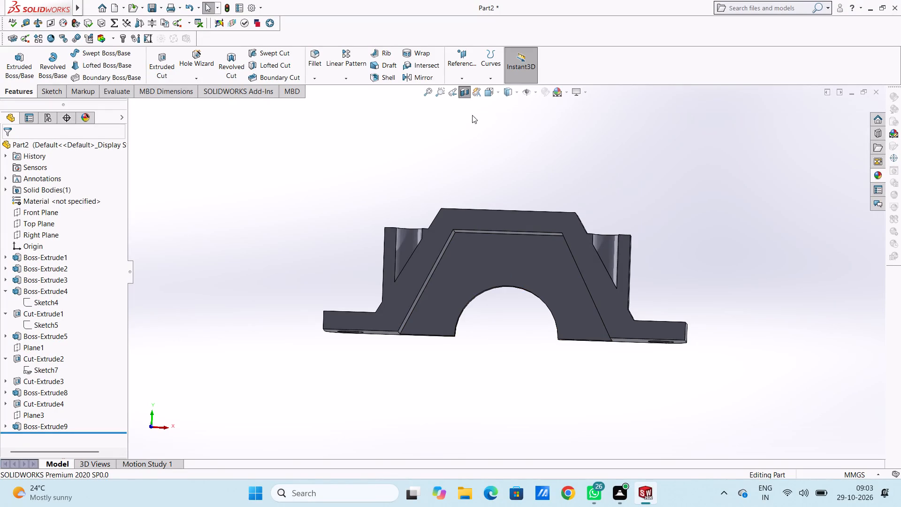
left_click(463, 91)
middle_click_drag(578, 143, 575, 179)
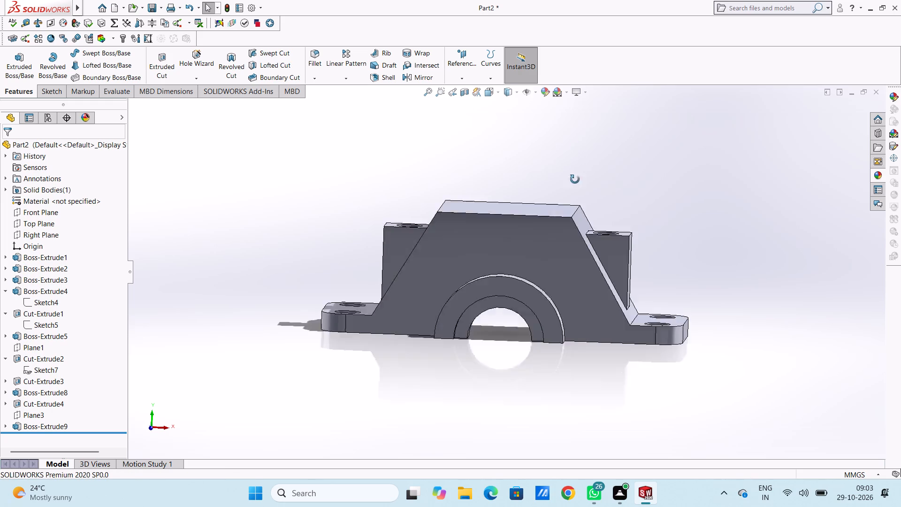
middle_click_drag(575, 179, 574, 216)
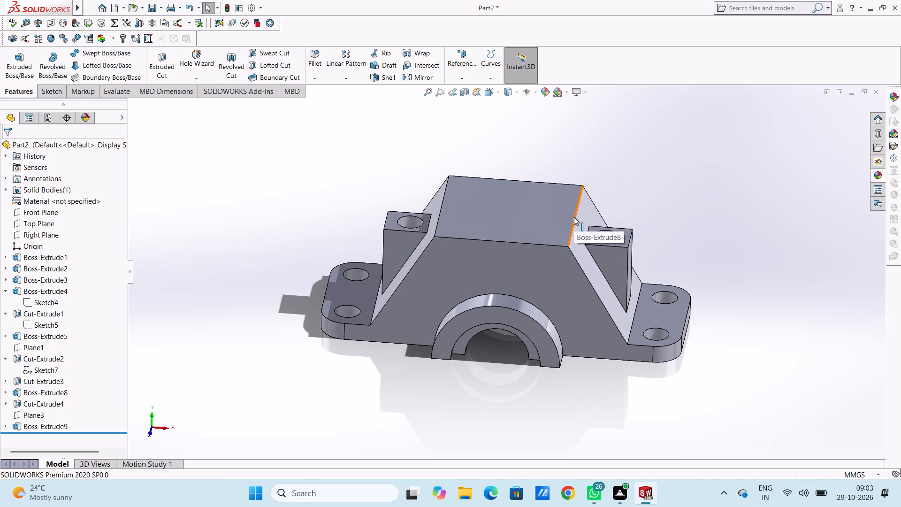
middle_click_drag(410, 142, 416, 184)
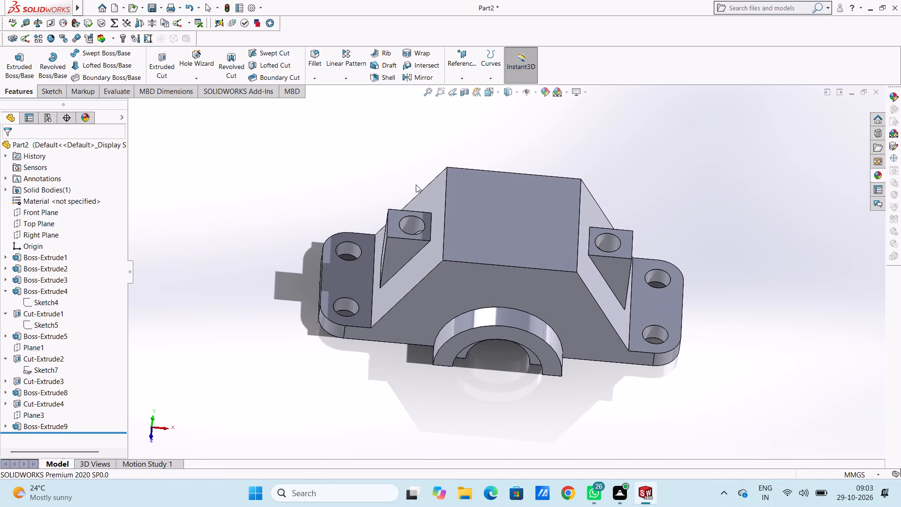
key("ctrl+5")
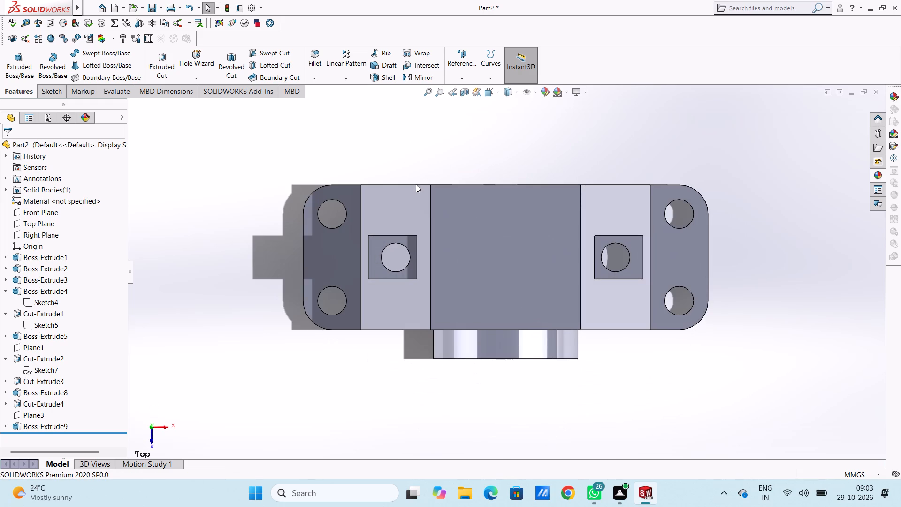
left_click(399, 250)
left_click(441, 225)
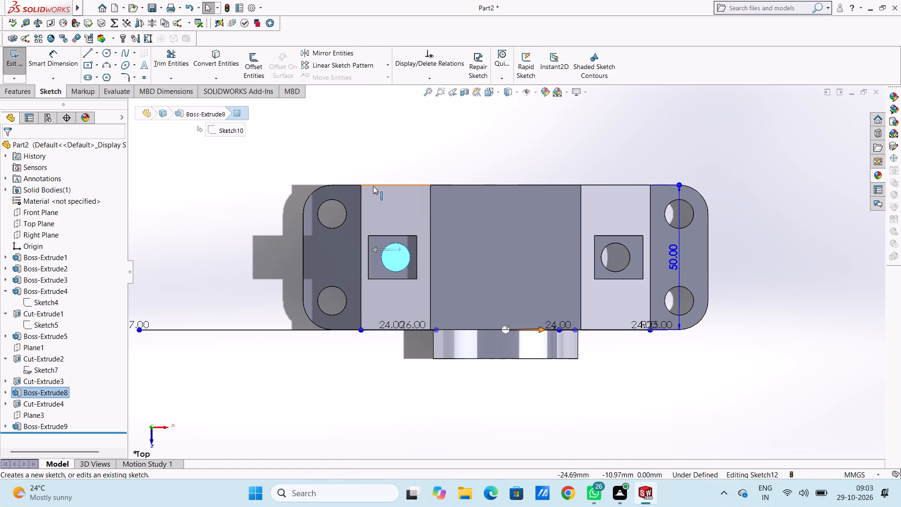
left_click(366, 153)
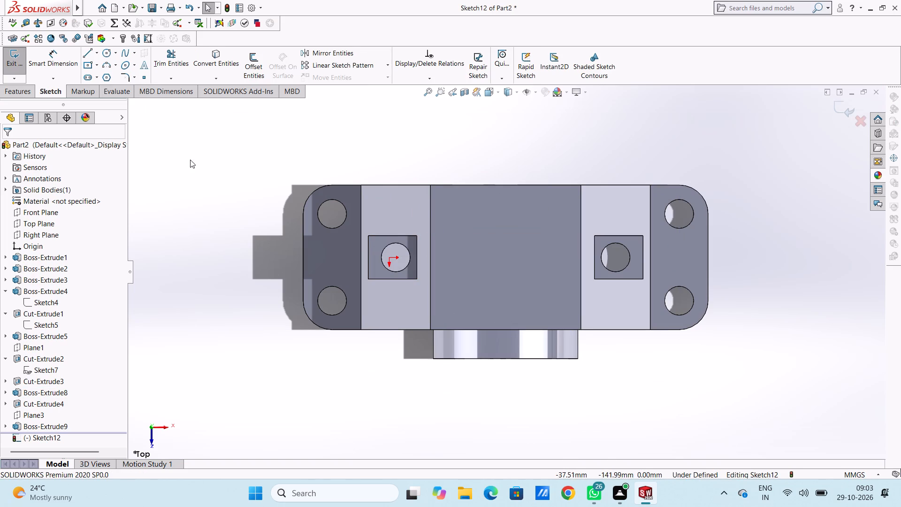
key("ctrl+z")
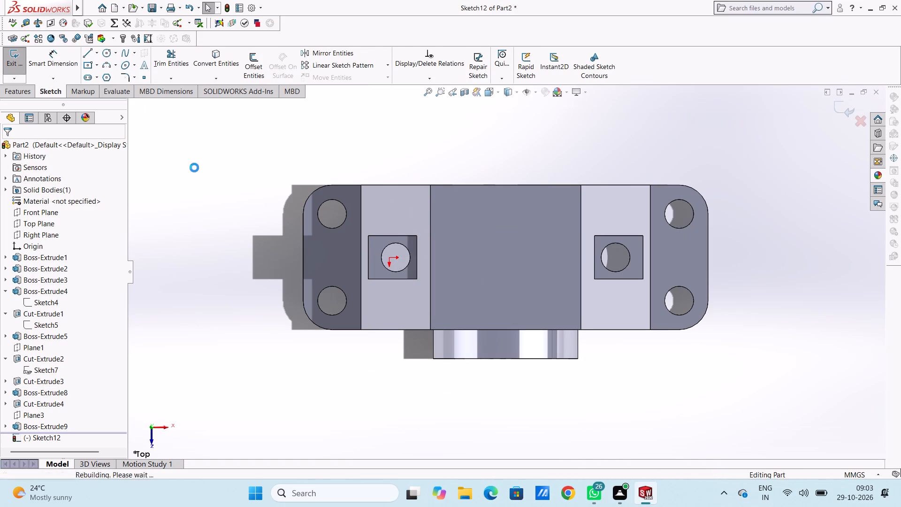
Sketch two 5 mm radius circles on the bosses' top face, concentric with and matching the left and right boss holes.
left_click(373, 244)
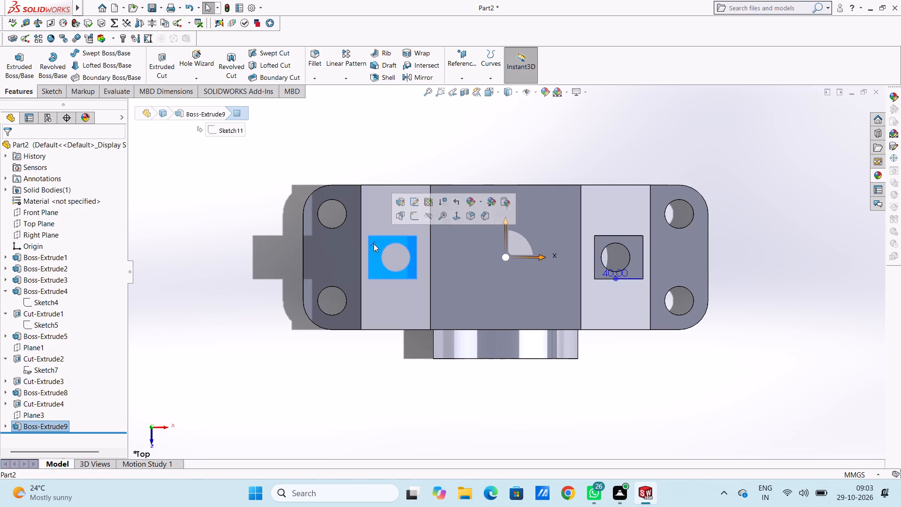
left_click(413, 217)
left_click(380, 165)
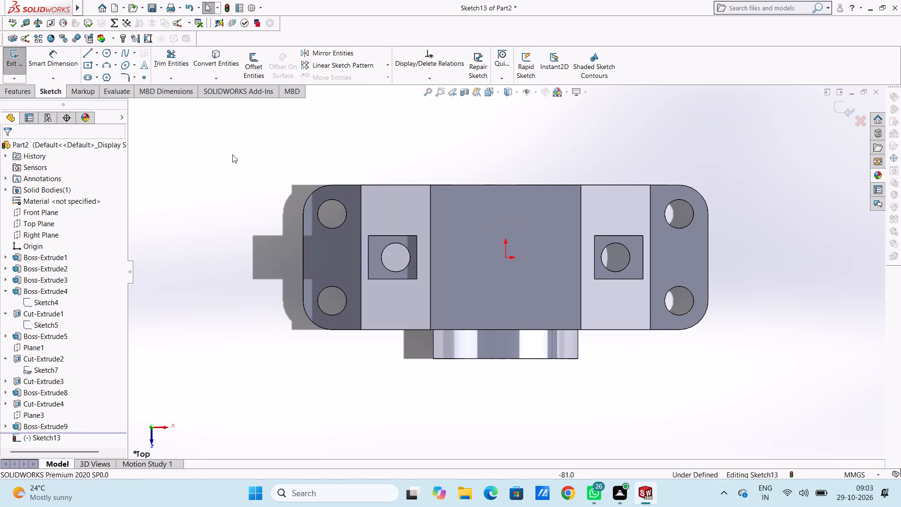
left_click(106, 54)
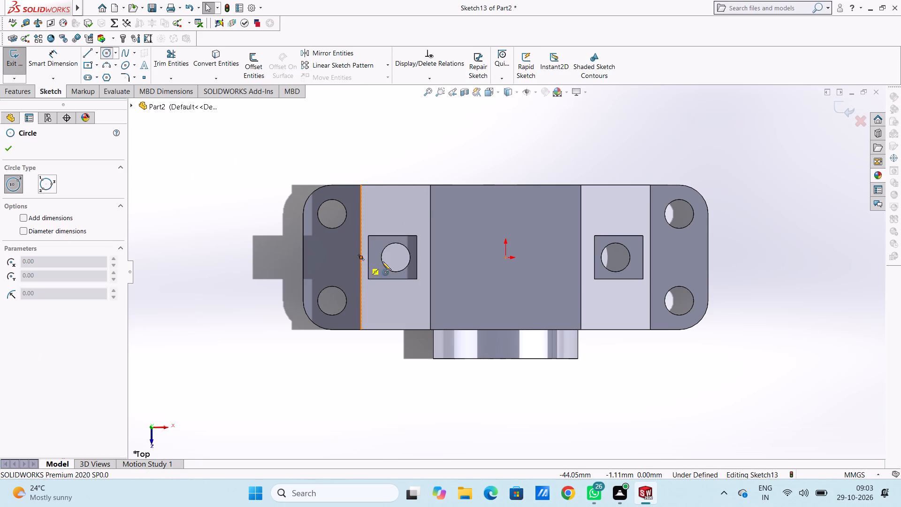
scroll(397, 258, "down", 5)
left_click(422, 262)
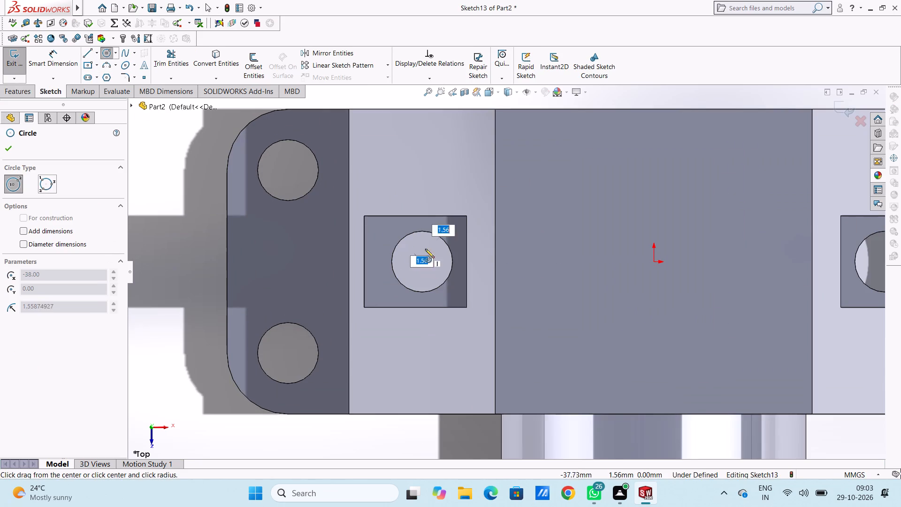
left_click(430, 233)
scroll(534, 254, "up", 3)
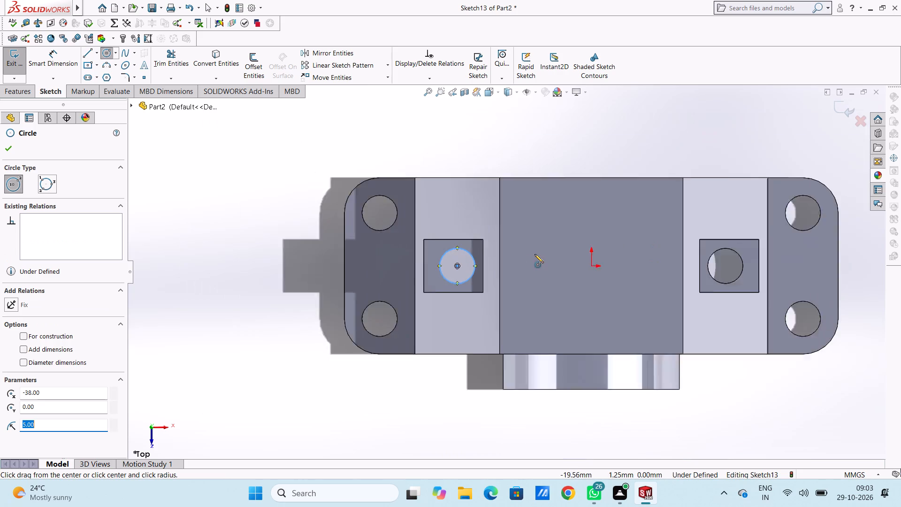
scroll(534, 254, "up", 2)
scroll(687, 269, "down", 3)
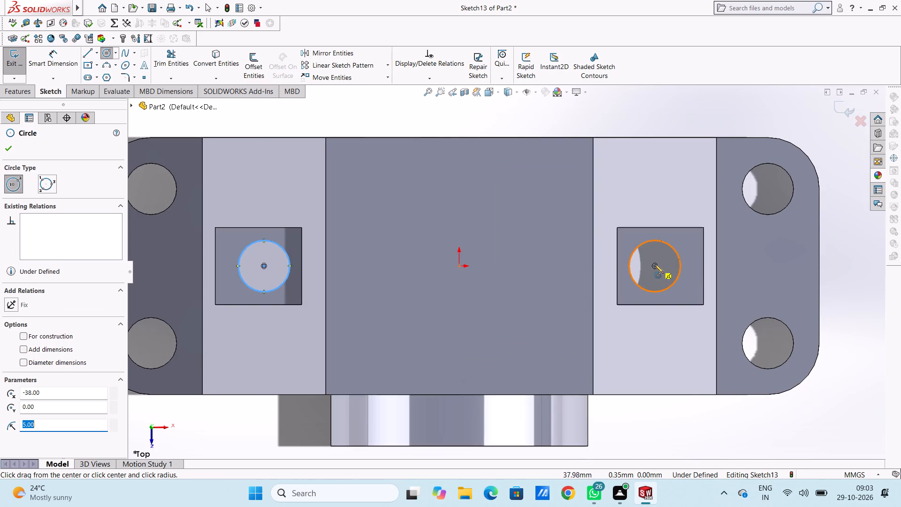
left_click(656, 266)
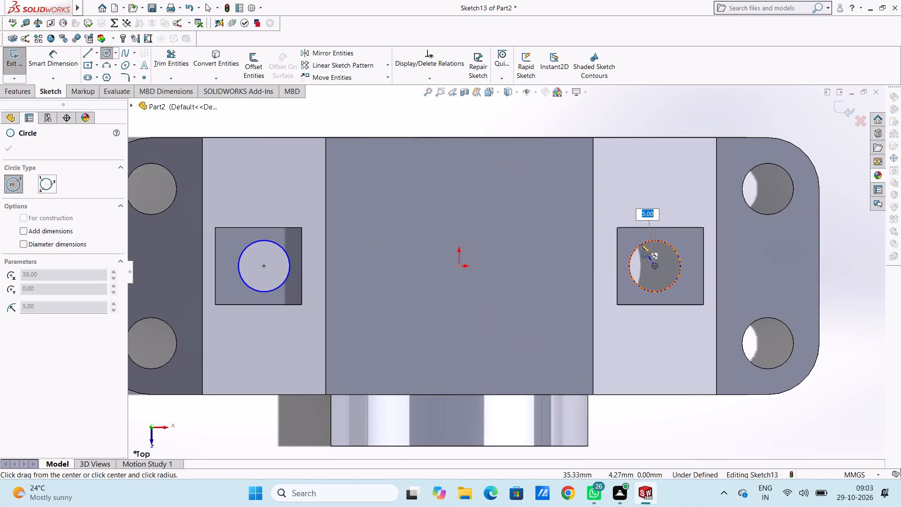
left_click(641, 245)
scroll(643, 223, "up", 5)
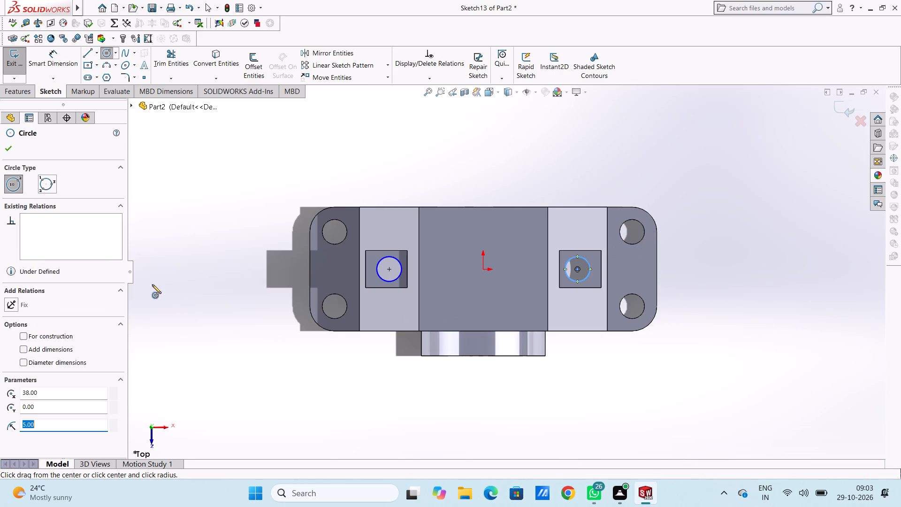
left_click(8, 146)
left_click(258, 206)
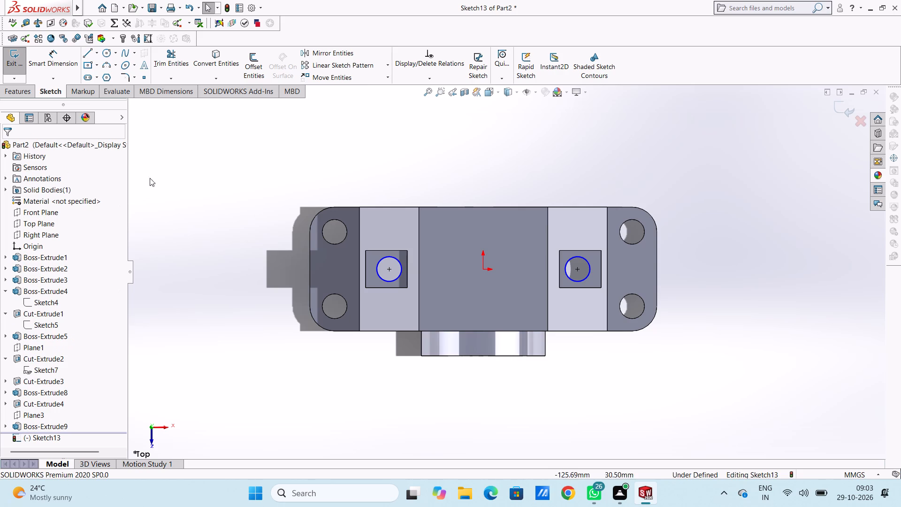
Dimension both boss hole circles in the sketch with a 10 mm diameter each.
left_click(65, 57)
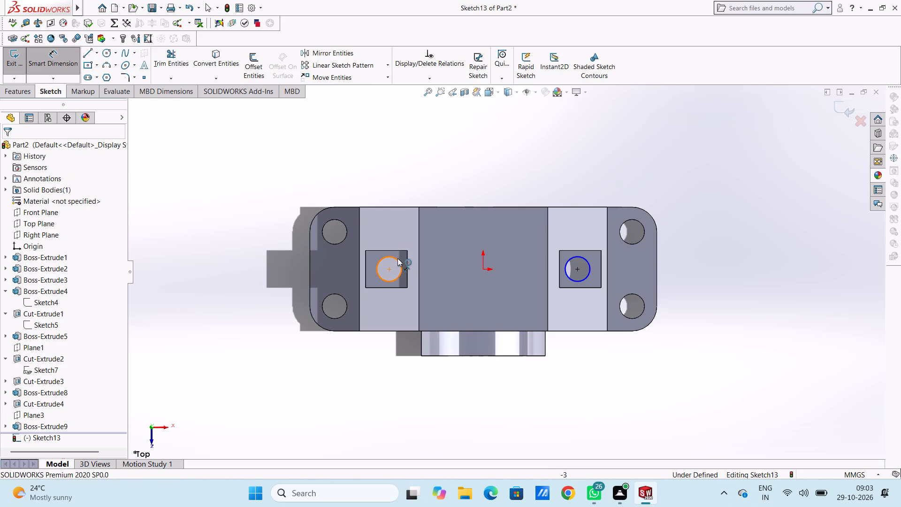
left_click(397, 258)
left_click(308, 153)
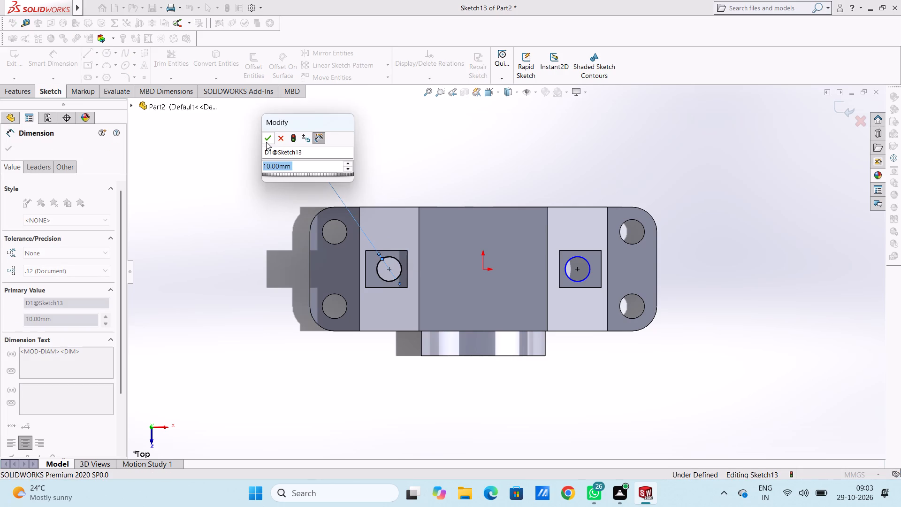
left_click(266, 142)
left_click(252, 152)
left_click(585, 259)
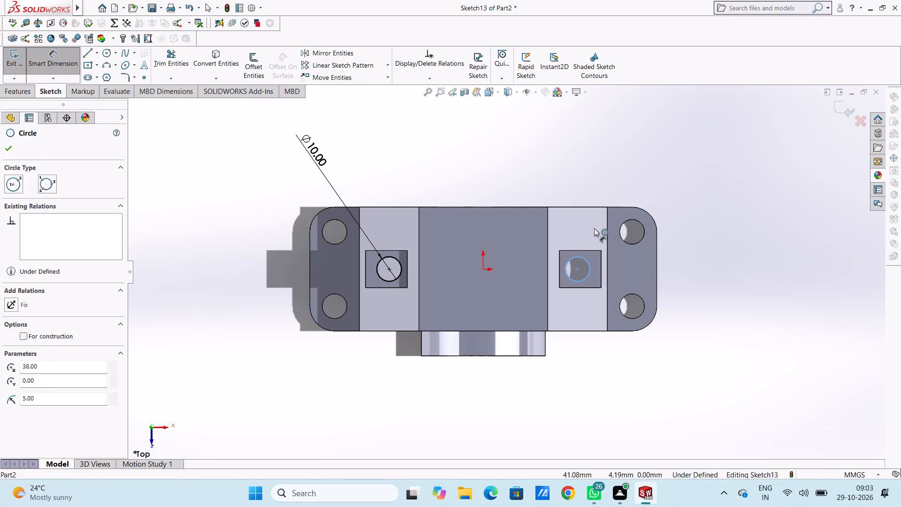
left_click(632, 171)
left_click(587, 155)
left_click(540, 165)
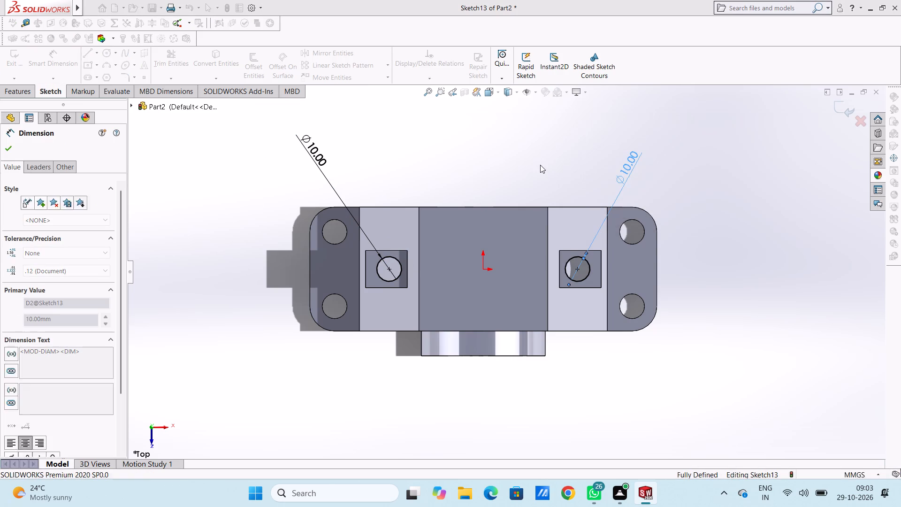
middle_click_drag(584, 374, 565, 185)
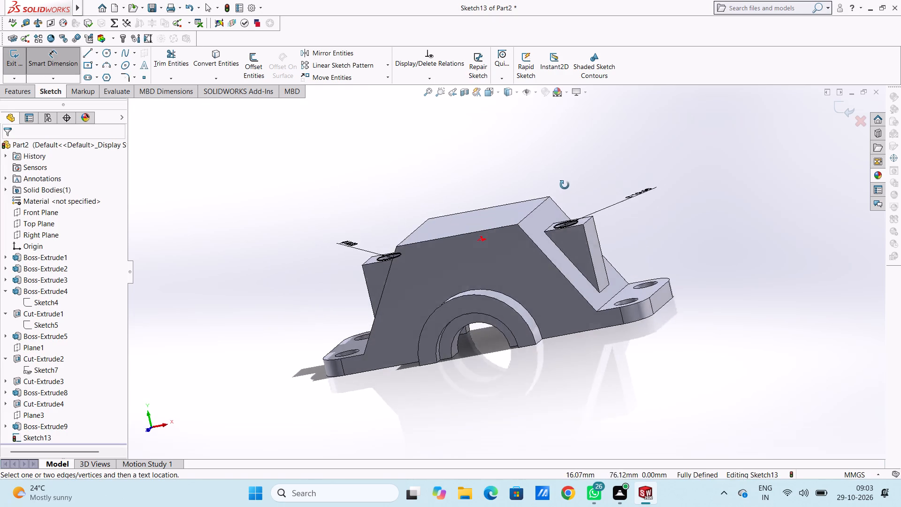
middle_click_drag(565, 185, 566, 177)
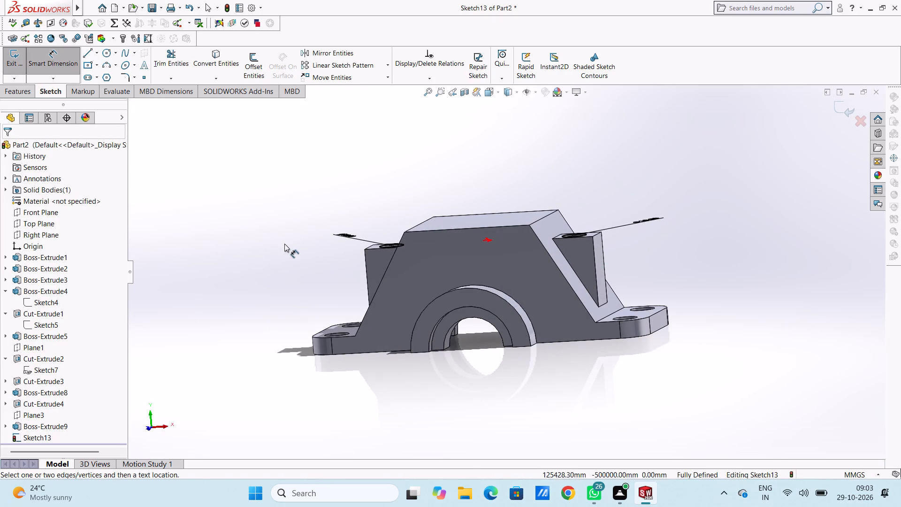
left_click(48, 54)
Cut-extrude the two 10 mm circles blind from the sketch plane to a depth of 15 mm into the bosses.
left_click(12, 97)
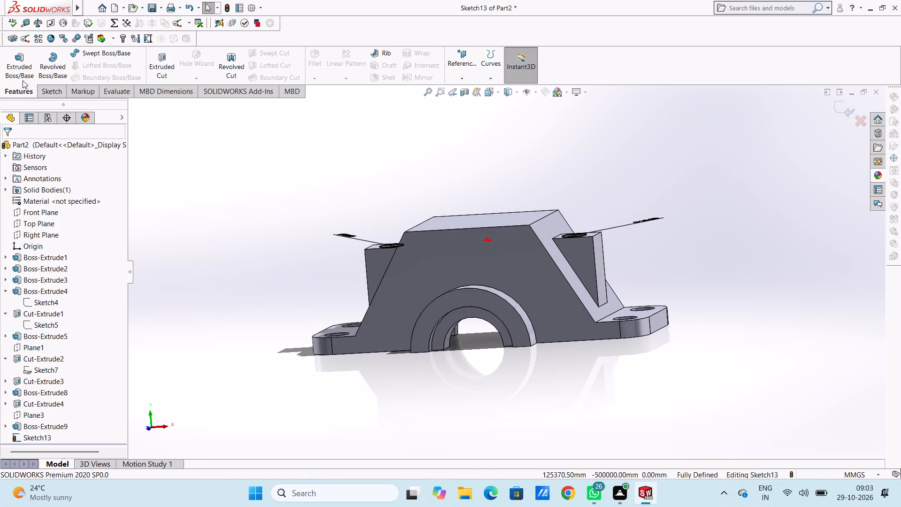
left_click(169, 61)
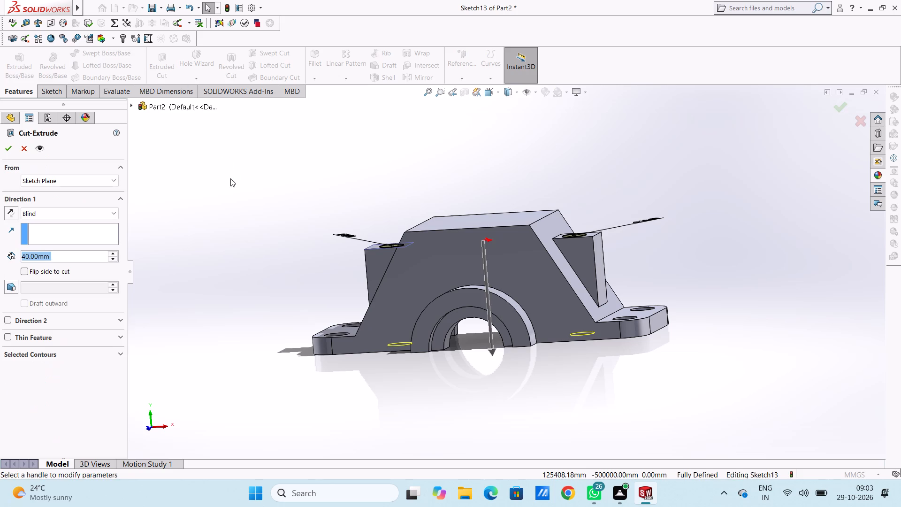
type("10")
key("Return")
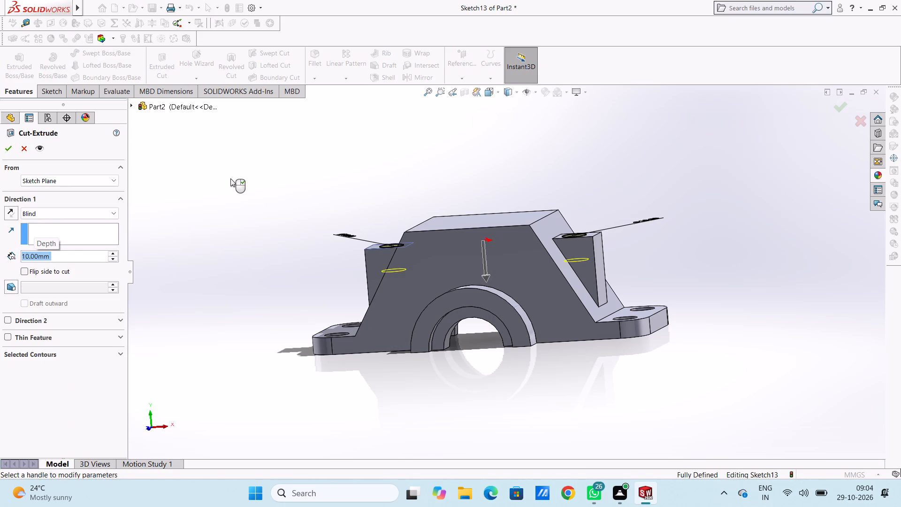
type("15")
key("Return")
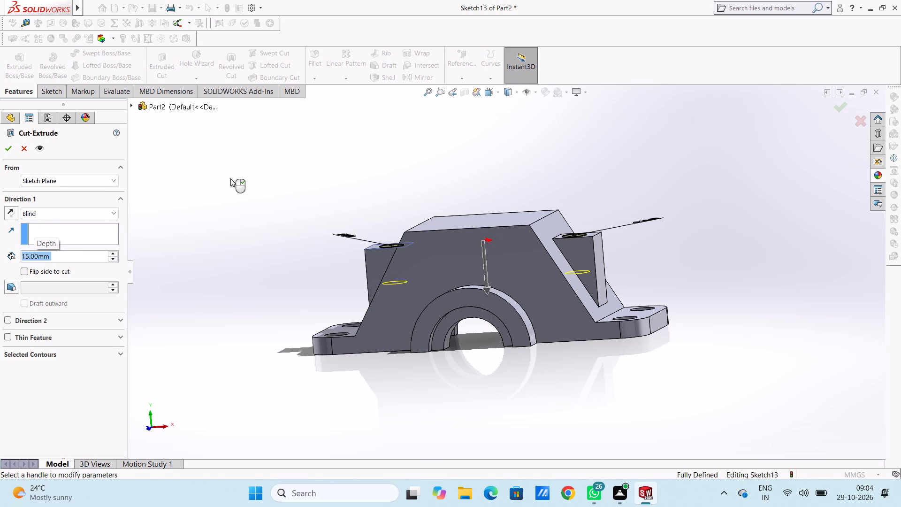
middle_click_drag(245, 276, 218, 177)
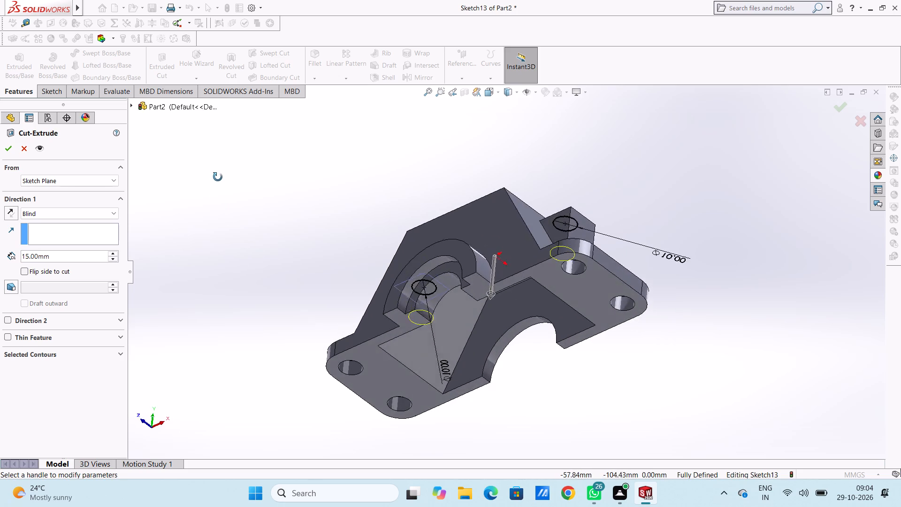
middle_click_drag(218, 177, 248, 130)
middle_click_drag(271, 286, 260, 184)
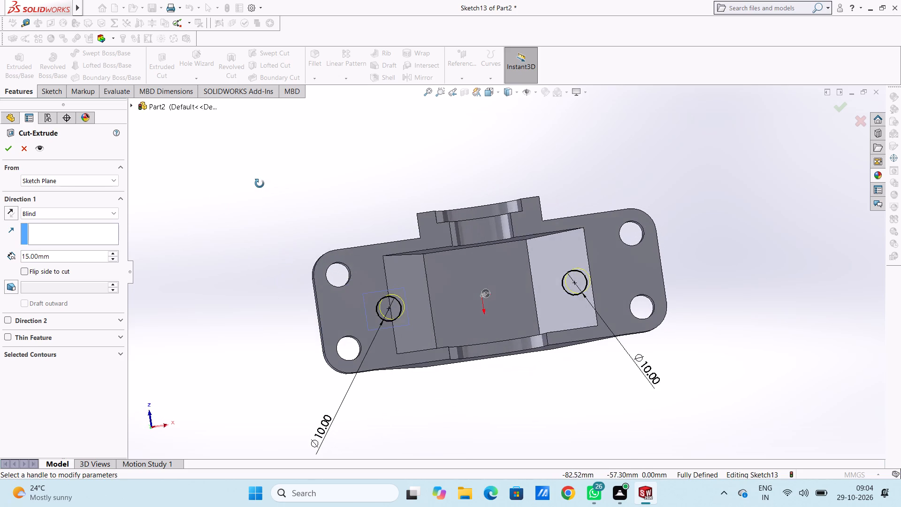
middle_click_drag(260, 184, 260, 250)
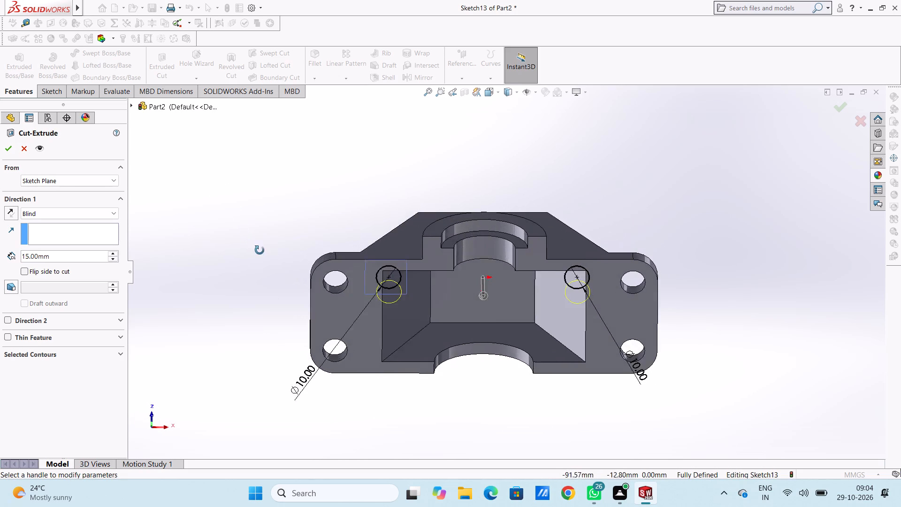
middle_click_drag(260, 250, 254, 263)
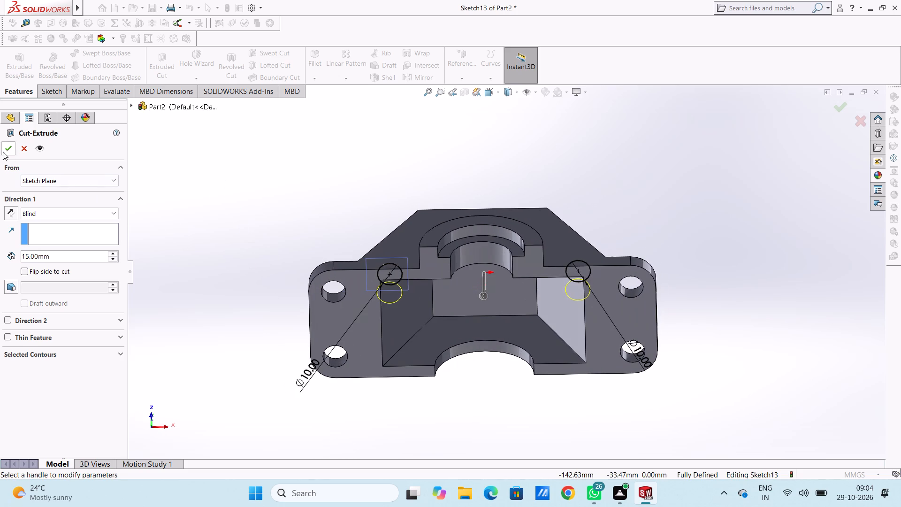
left_click(7, 147)
left_click(194, 190)
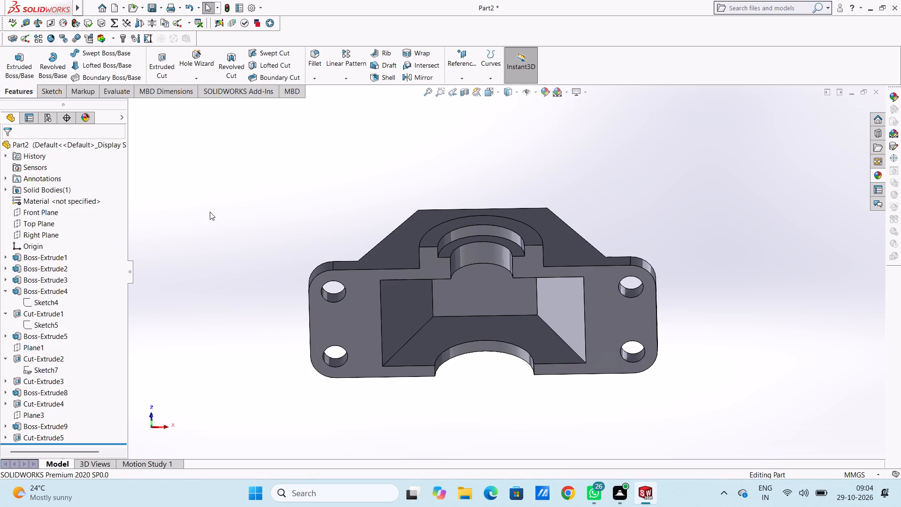
Examine the new boss holes from above, the front and close up, checking how deep the left hole reaches into the block.
middle_click_drag(235, 240, 243, 365)
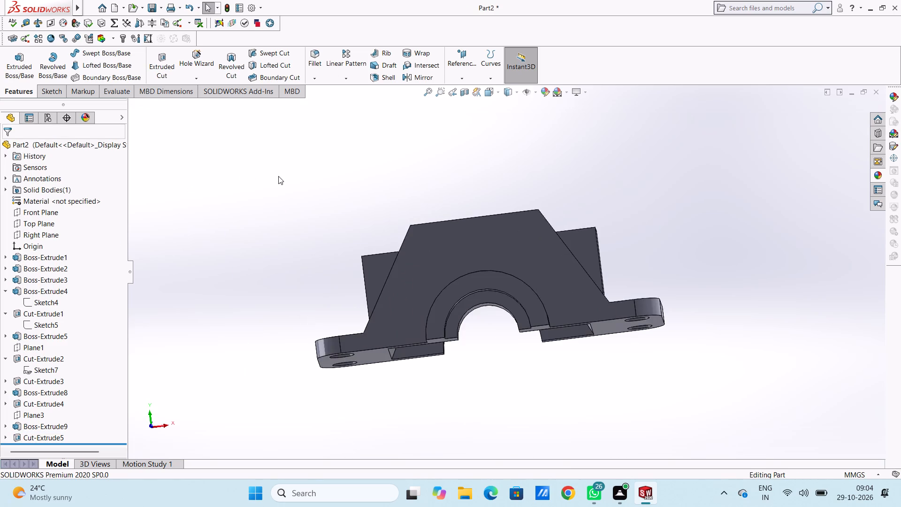
middle_click_drag(278, 177, 265, 361)
middle_click_drag(267, 217, 286, 236)
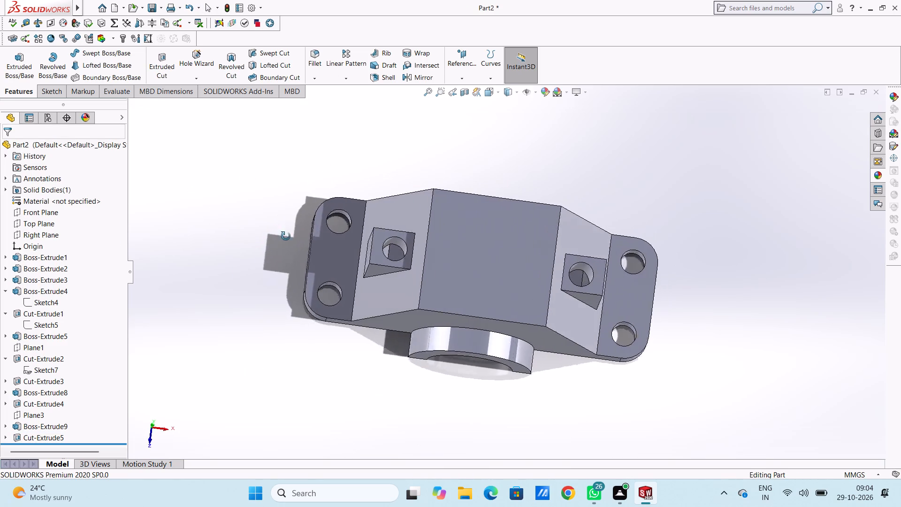
middle_click_drag(286, 236, 263, 274)
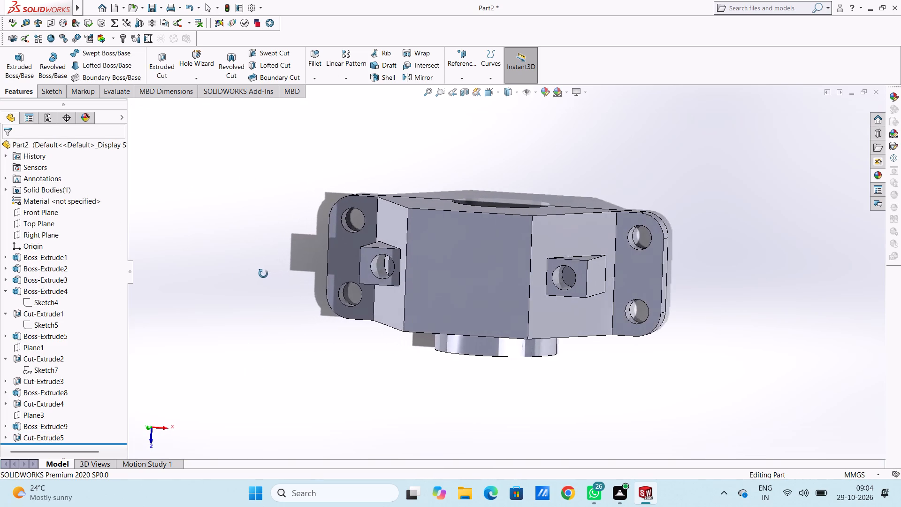
middle_click_drag(263, 274, 293, 262)
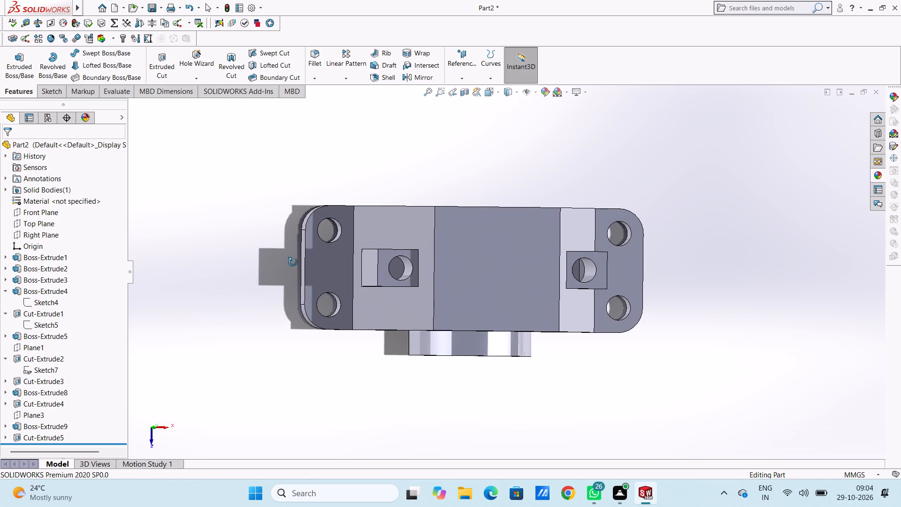
middle_click_drag(293, 262, 268, 263)
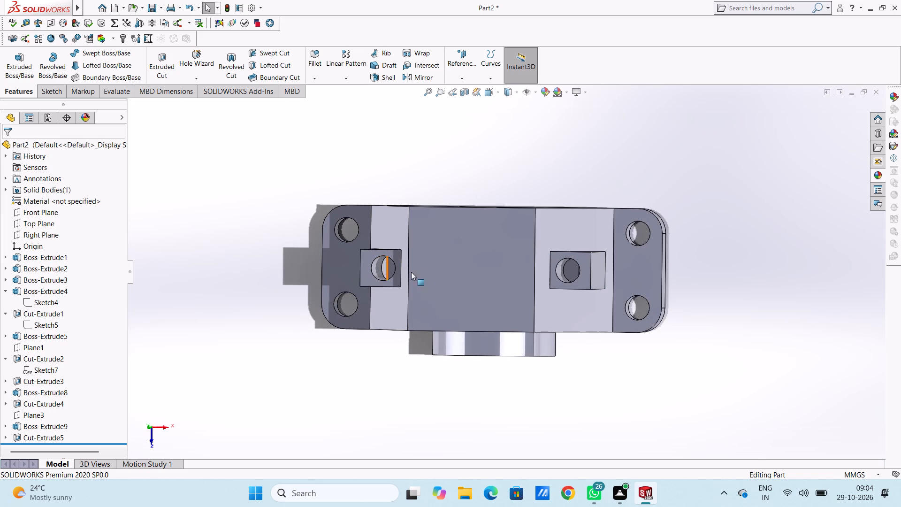
middle_click_drag(436, 266, 458, 125)
middle_click_drag(426, 325, 411, 150)
middle_click_drag(429, 348, 473, 448)
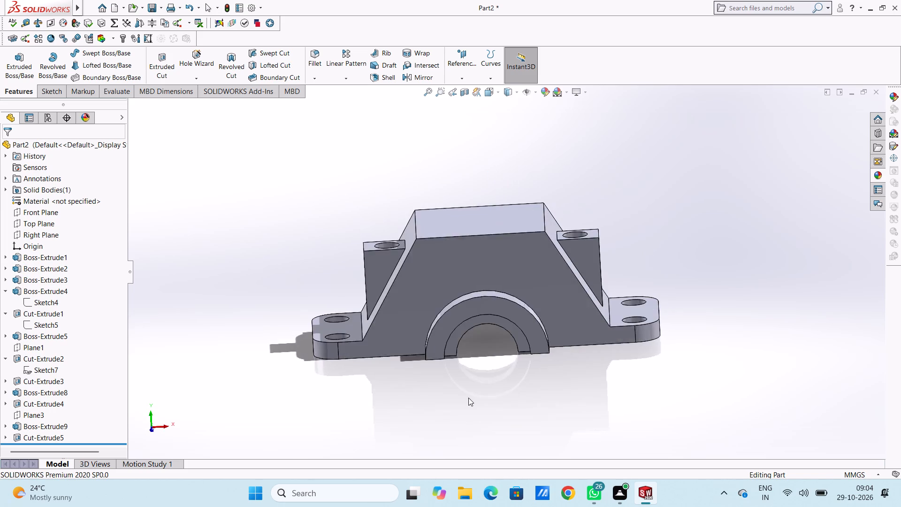
middle_click_drag(456, 261, 451, 418)
middle_click_drag(386, 278, 383, 332)
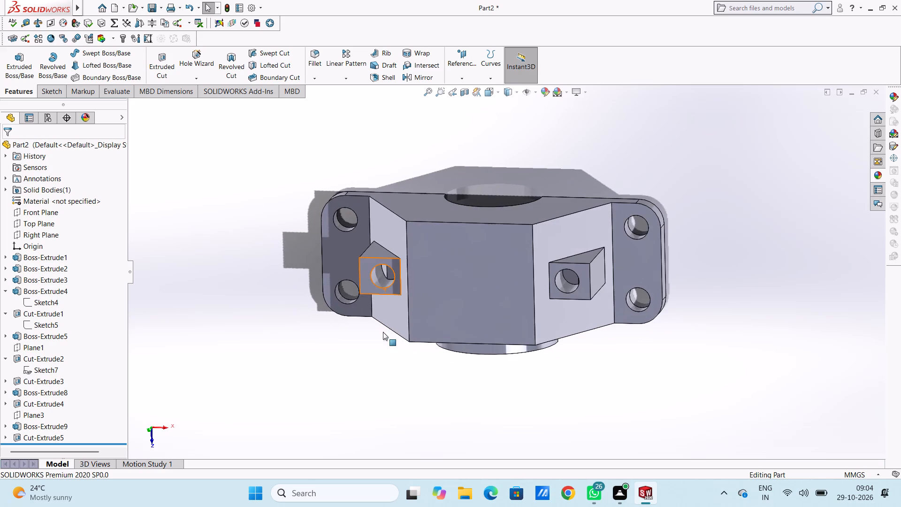
scroll(384, 296, "down", 5)
middle_click_drag(427, 250, 428, 202)
scroll(428, 231, "down", 2)
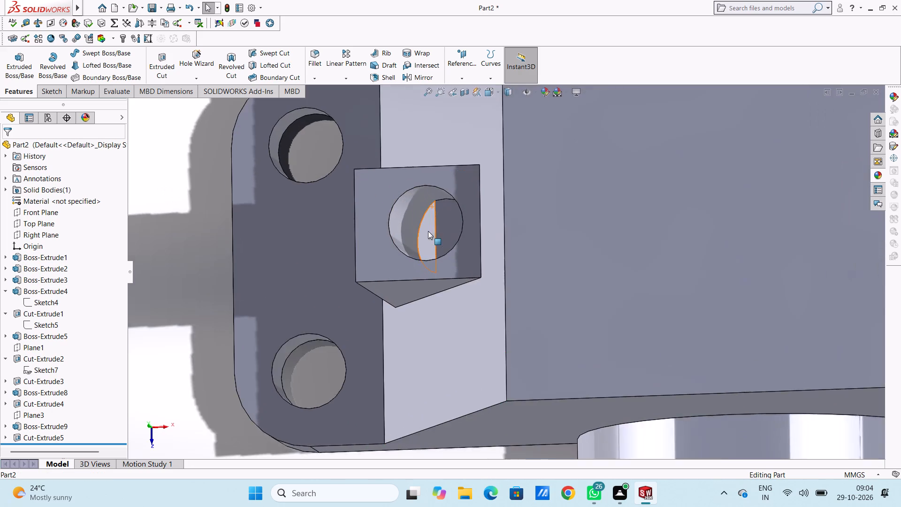
scroll(428, 231, "down", 2)
middle_click_drag(501, 223, 509, 243)
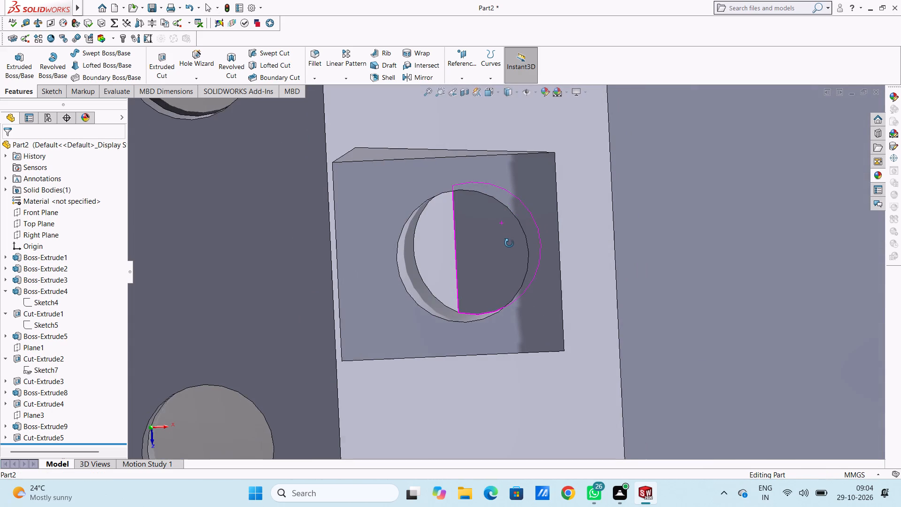
middle_click_drag(509, 243, 517, 244)
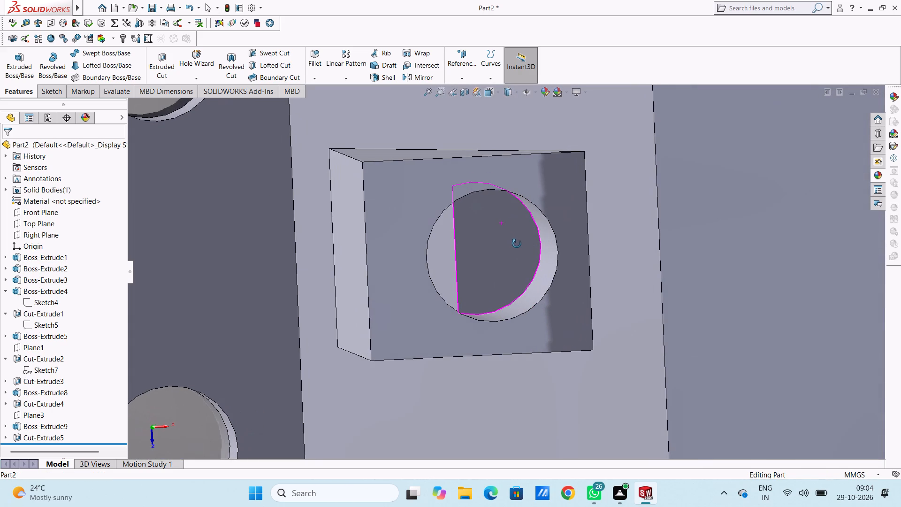
middle_click_drag(517, 244, 507, 252)
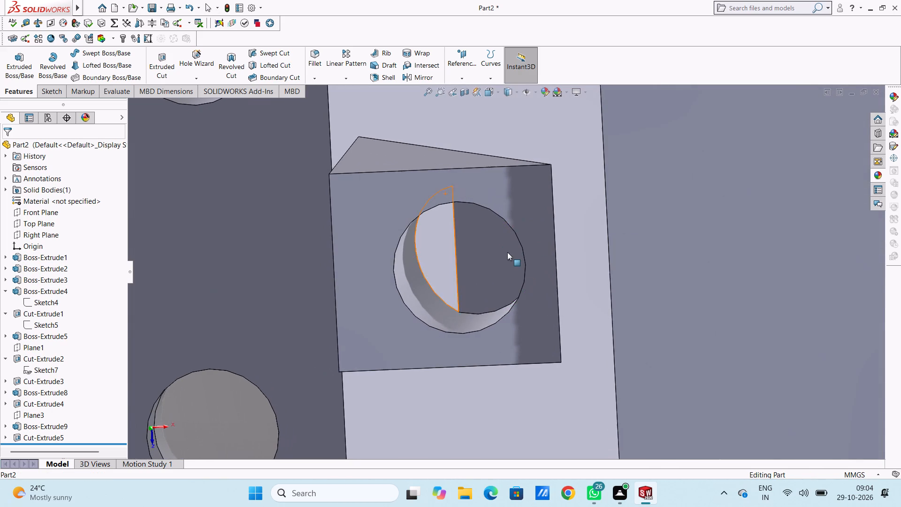
scroll(507, 253, "up", 5)
middle_click_drag(482, 294, 495, 242)
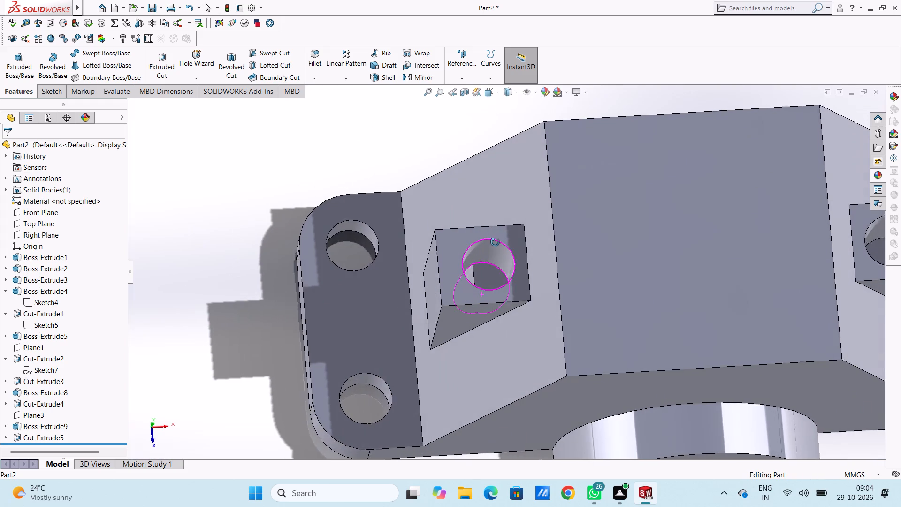
middle_click_drag(495, 242, 489, 255)
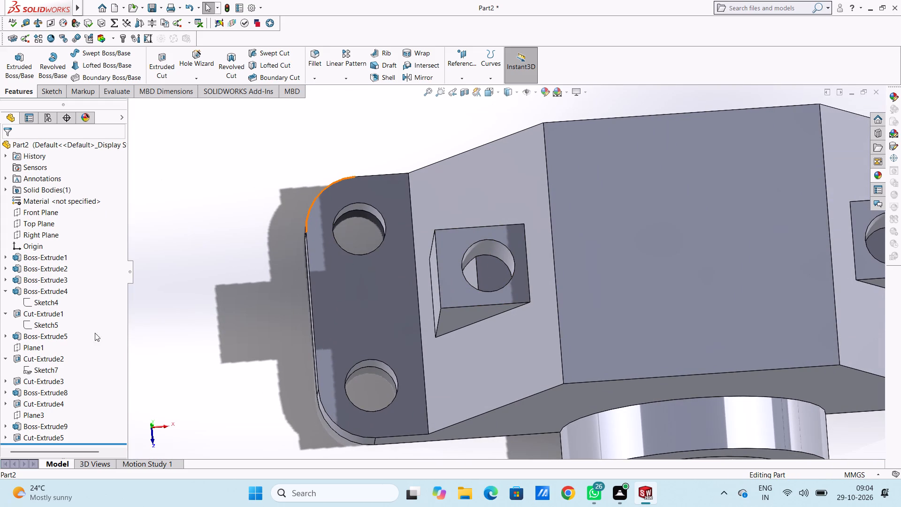
Start a cut-extrude from the existing boss hole circles sketch (Sketch13), beginning at the left boss hole's bottom face.
scroll(117, 355, "down", 4)
scroll(96, 418, "down", 1)
scroll(96, 418, "up", 4)
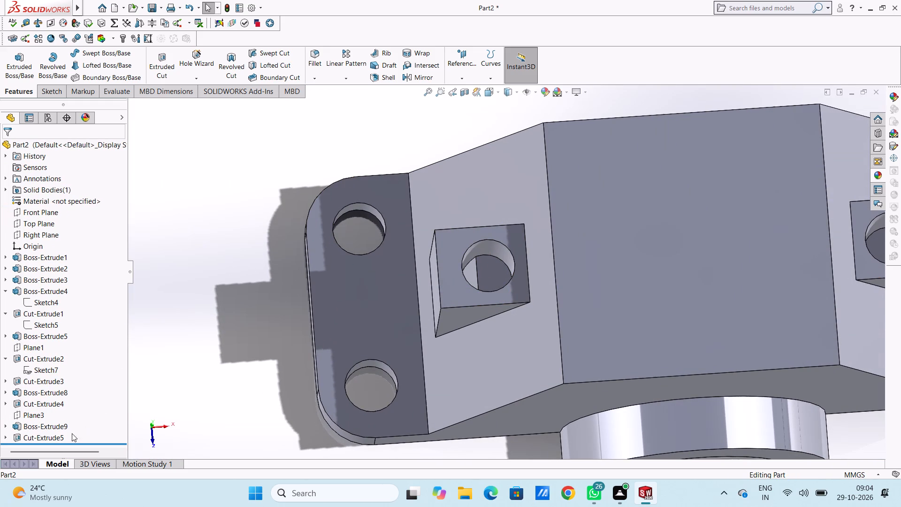
left_click(6, 438)
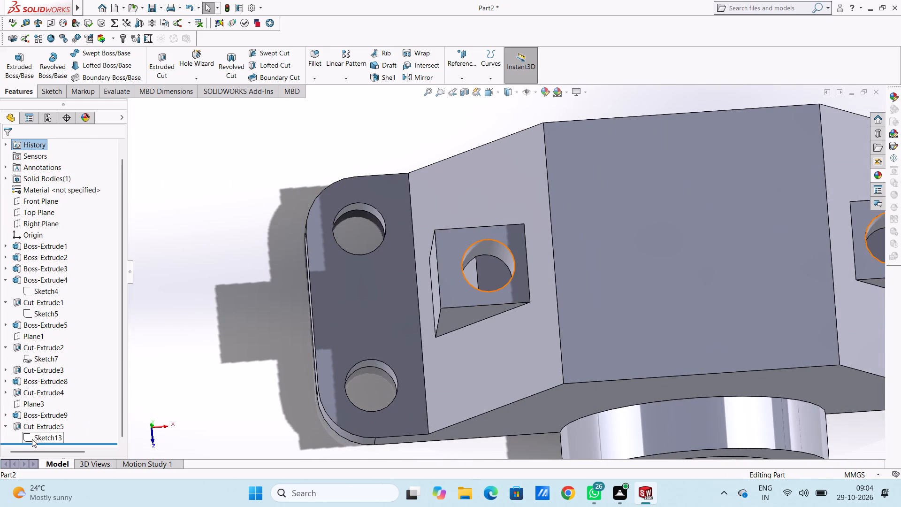
left_click(32, 438)
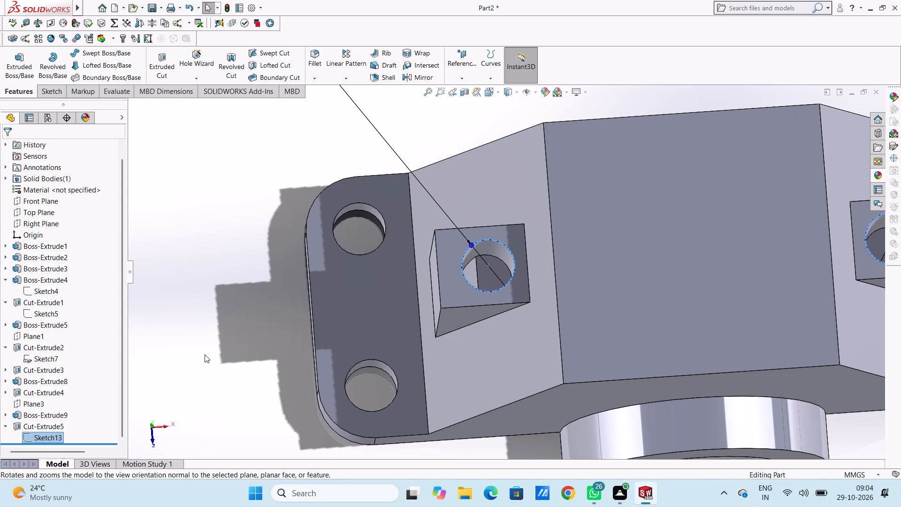
left_click(165, 66)
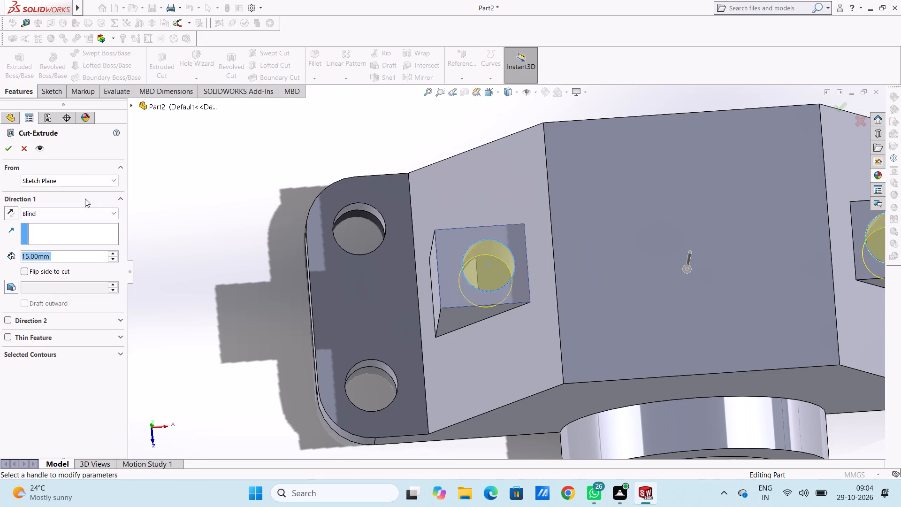
left_click(84, 183)
left_click(76, 201)
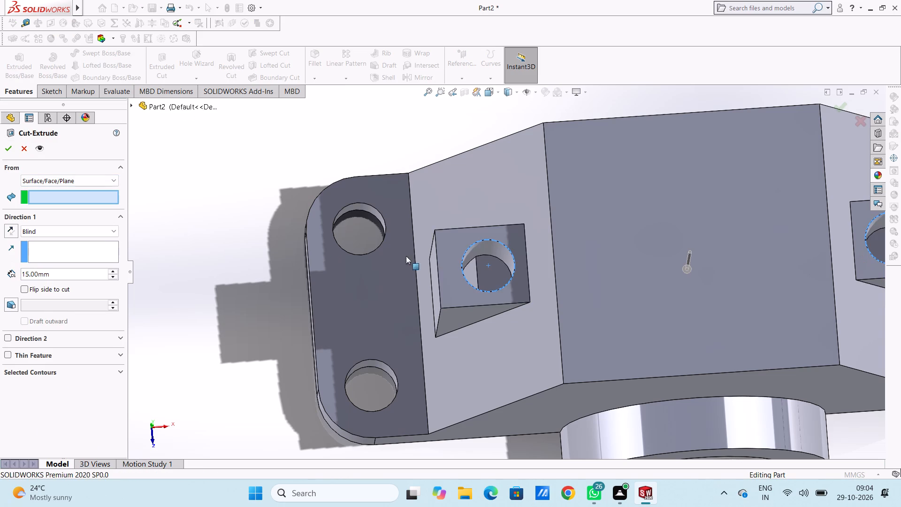
left_click(486, 268)
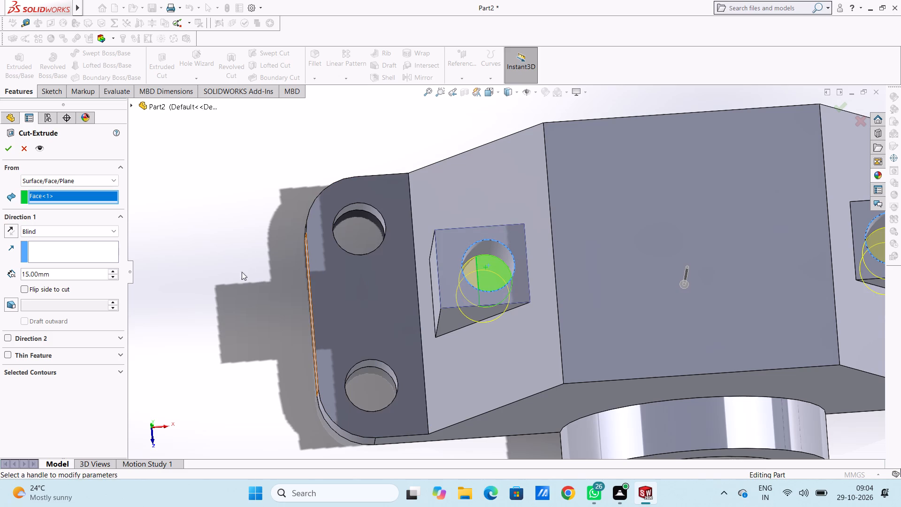
middle_click_drag(237, 314, 207, 192)
middle_click_drag(229, 299, 174, 241)
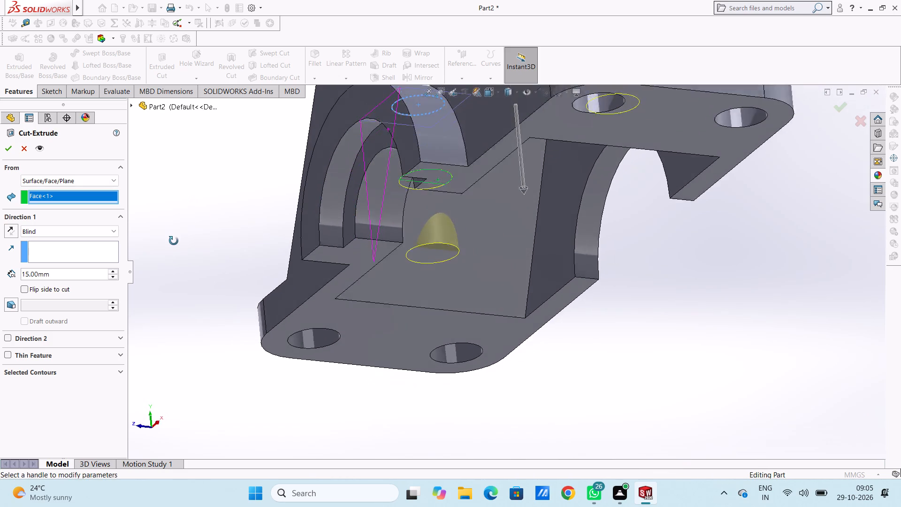
middle_click_drag(174, 241, 188, 236)
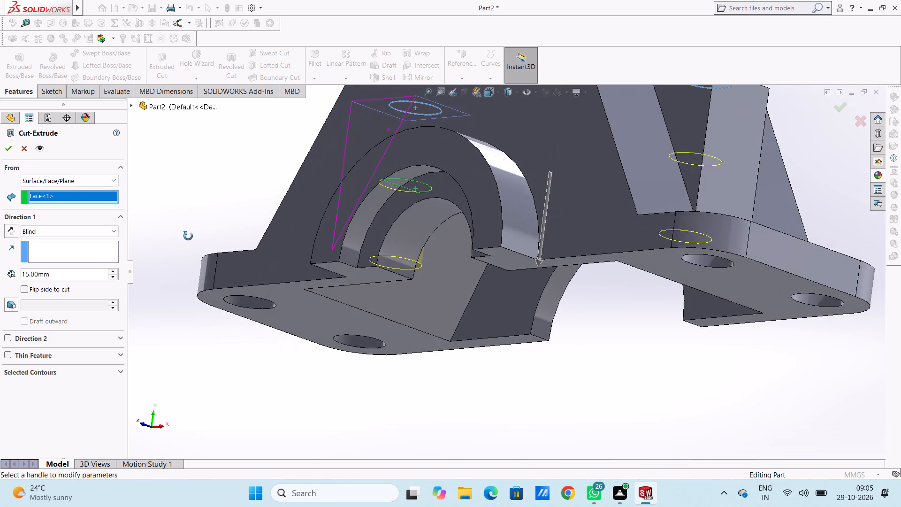
middle_click_drag(188, 236, 190, 240)
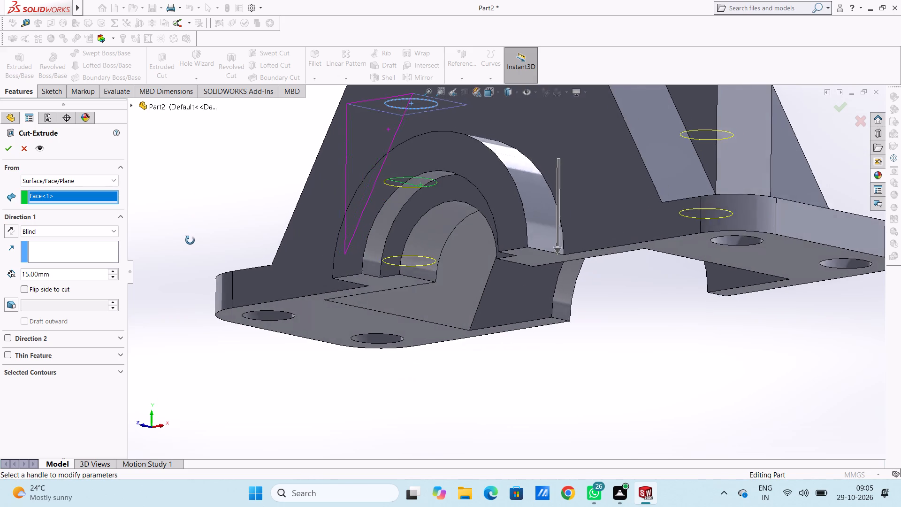
middle_click_drag(190, 240, 171, 206)
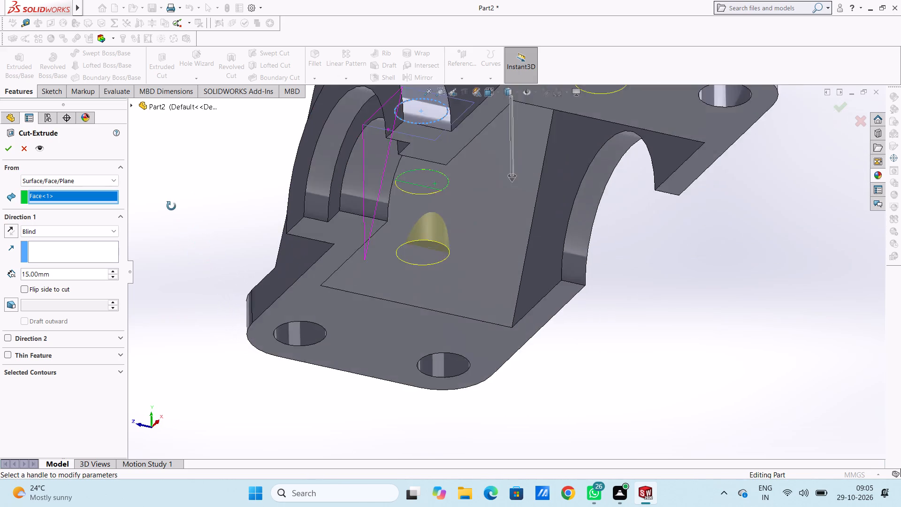
middle_click_drag(171, 206, 182, 230)
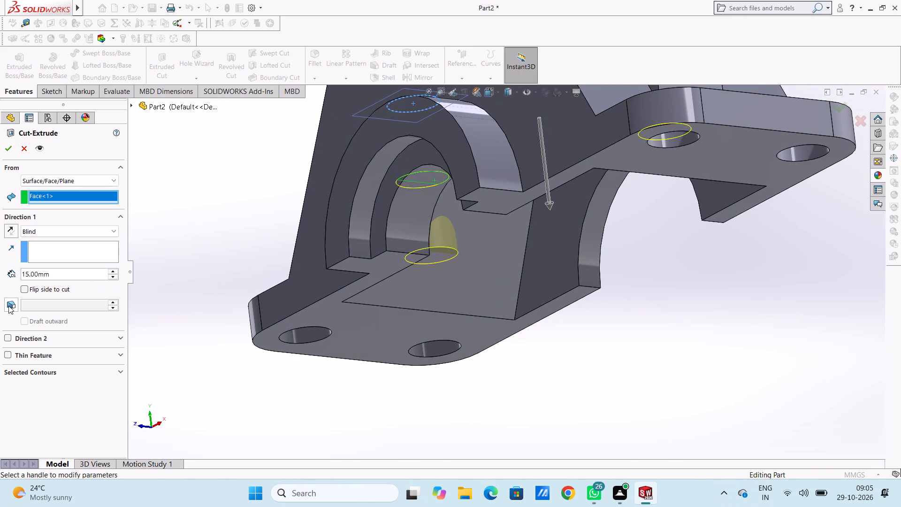
Turn on draft for the cut at 10 degrees and try a 12 mm blind depth before setting it to 10 mm.
left_click(8, 305)
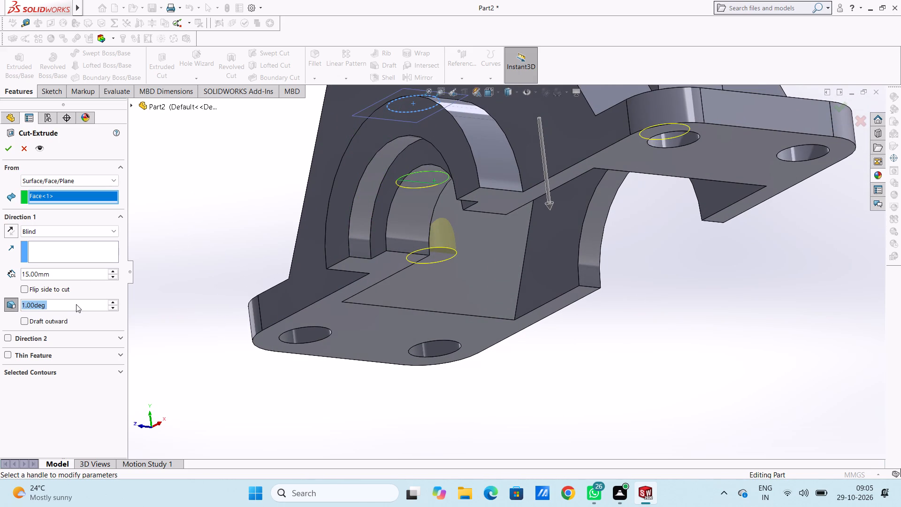
type("10")
key("Return")
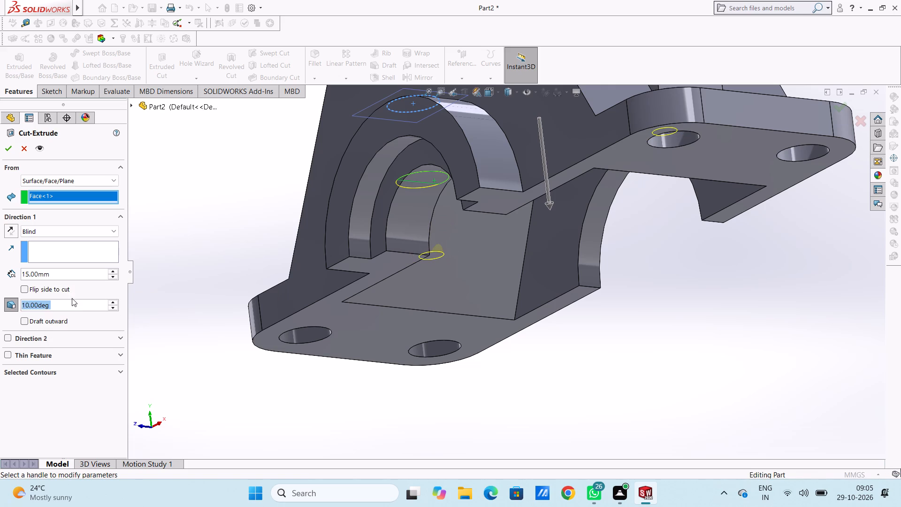
double_click(75, 272)
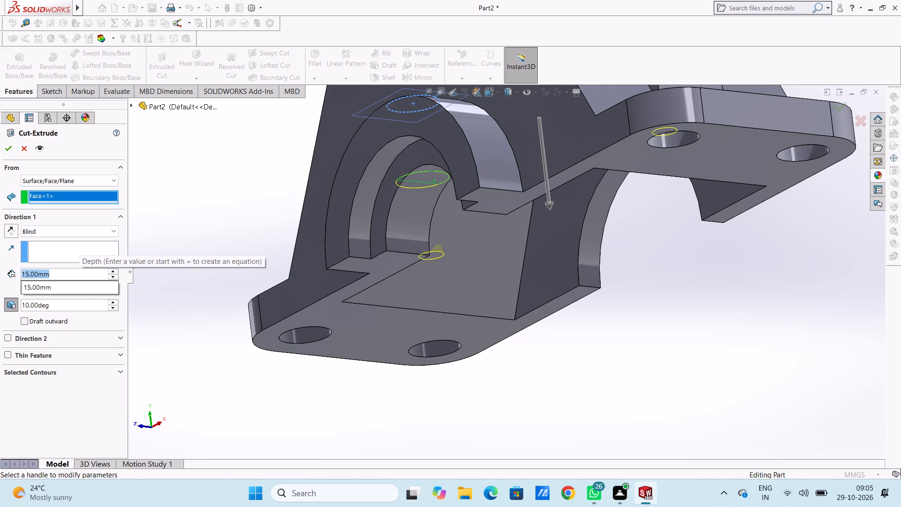
type("12")
key("Return")
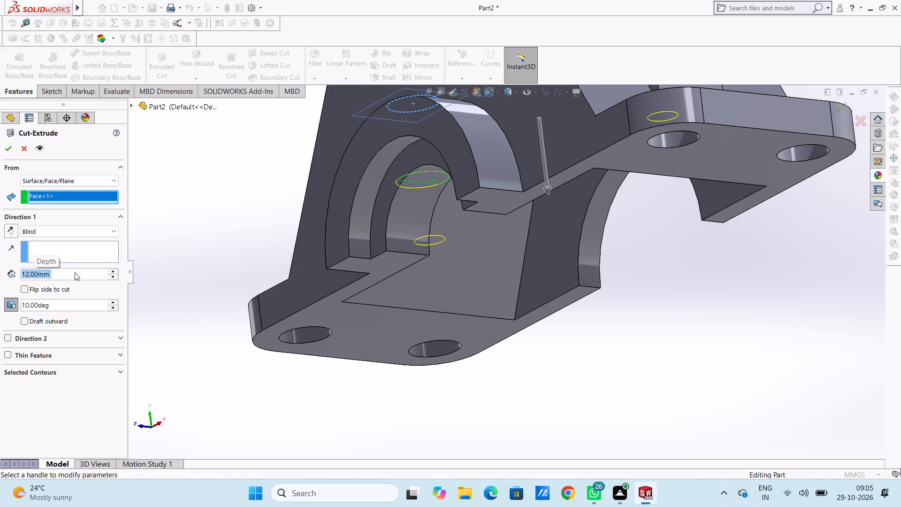
type("10")
key("Return")
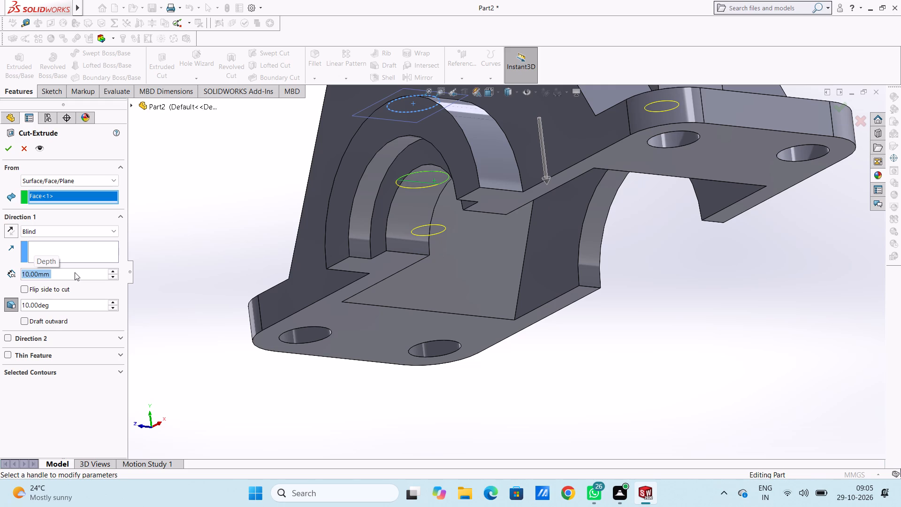
Try draft angles of 15, 45, 20 and 25 degrees, settle on 26 degrees, and complete the tapered cut below both boss holes.
double_click(76, 302)
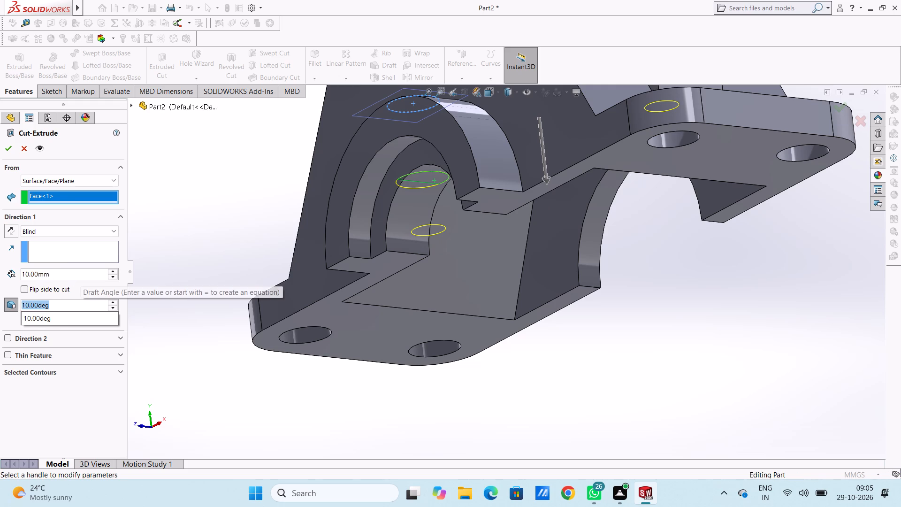
type("15")
key("Return")
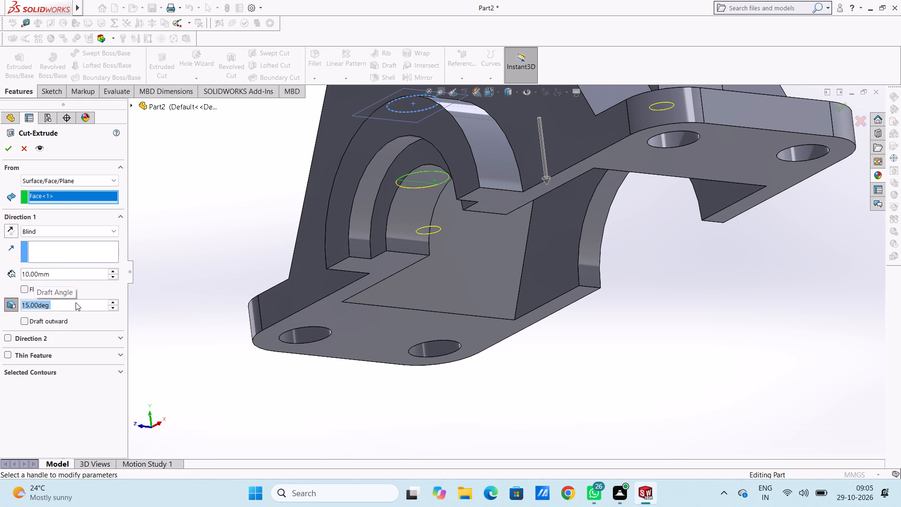
type("45")
key("Return")
type("20")
key("Return")
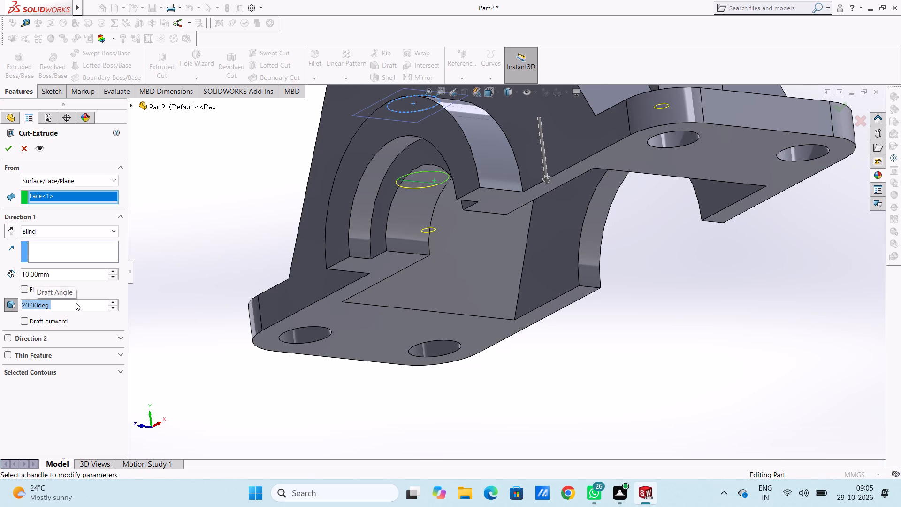
type("25")
key("Return")
type("26")
key("Return")
middle_click_drag(243, 178, 279, 263)
left_click(6, 147)
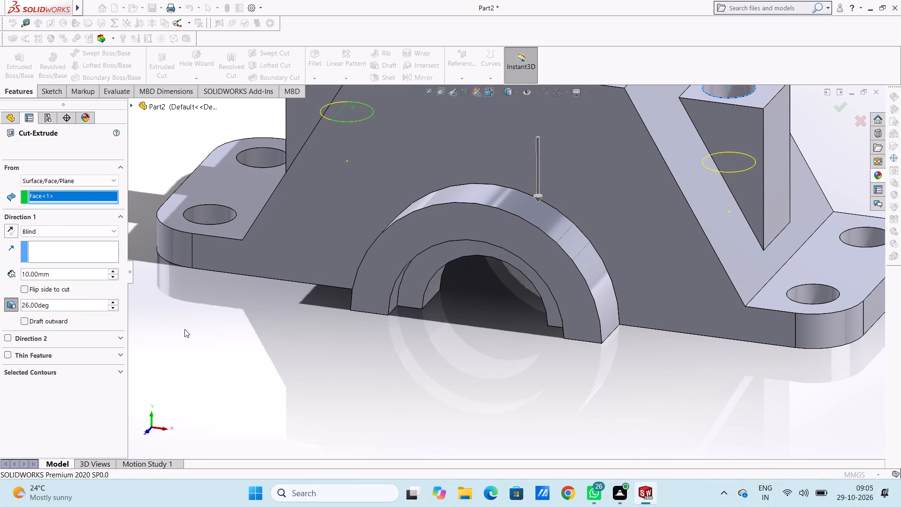
Section the model along the Front Plane and examine the profile and tapered bottoms of both boss holes.
scroll(220, 307, "up", 3)
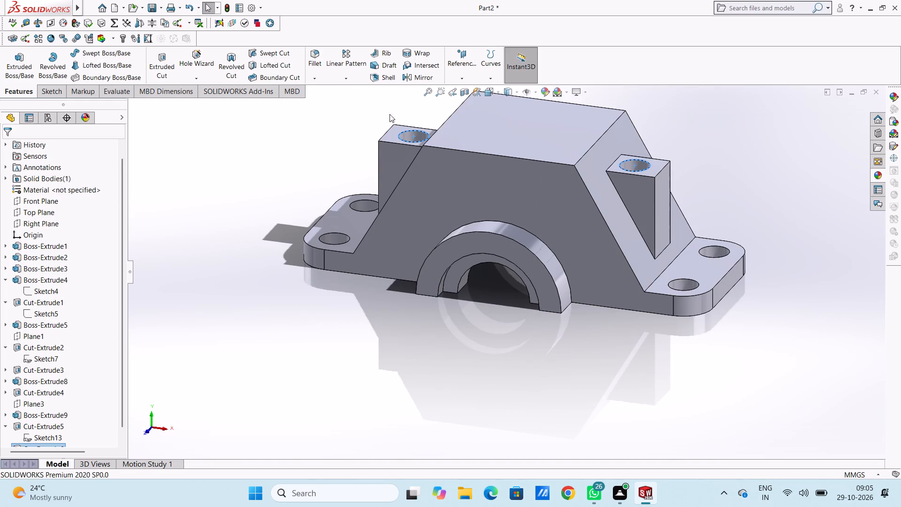
left_click(461, 95)
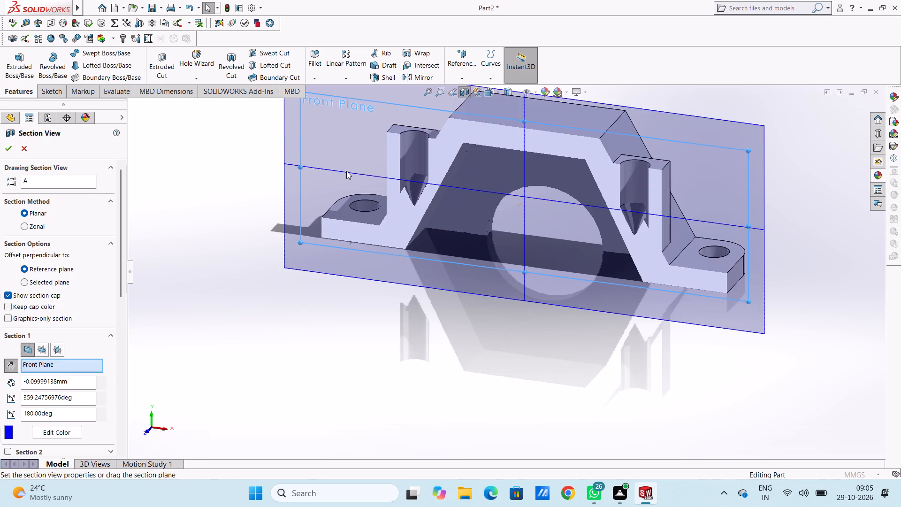
left_click(9, 152)
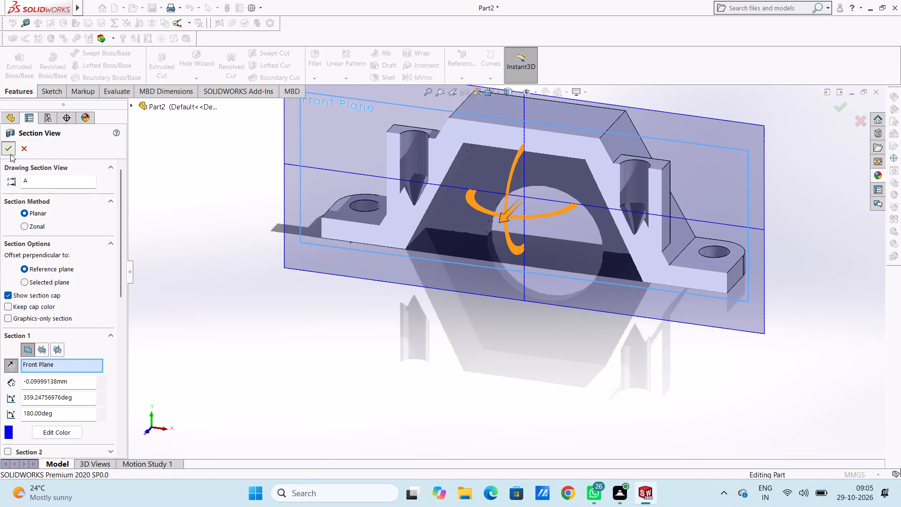
middle_click_drag(272, 316, 267, 301)
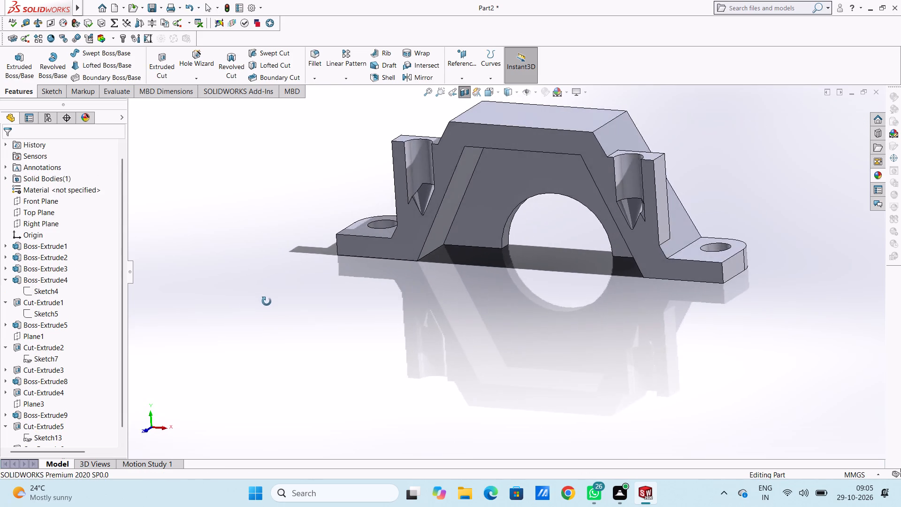
middle_click_drag(267, 301, 290, 366)
middle_click_drag(283, 262, 283, 268)
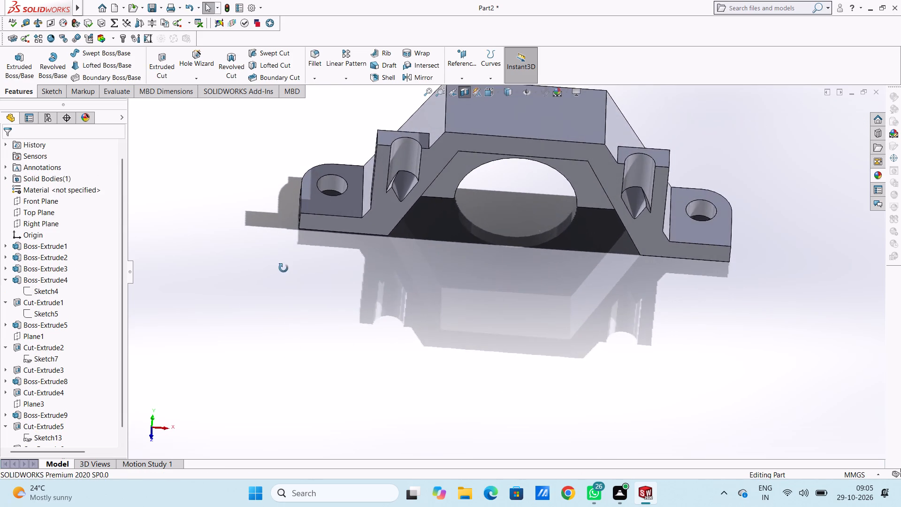
middle_click_drag(283, 268, 303, 184)
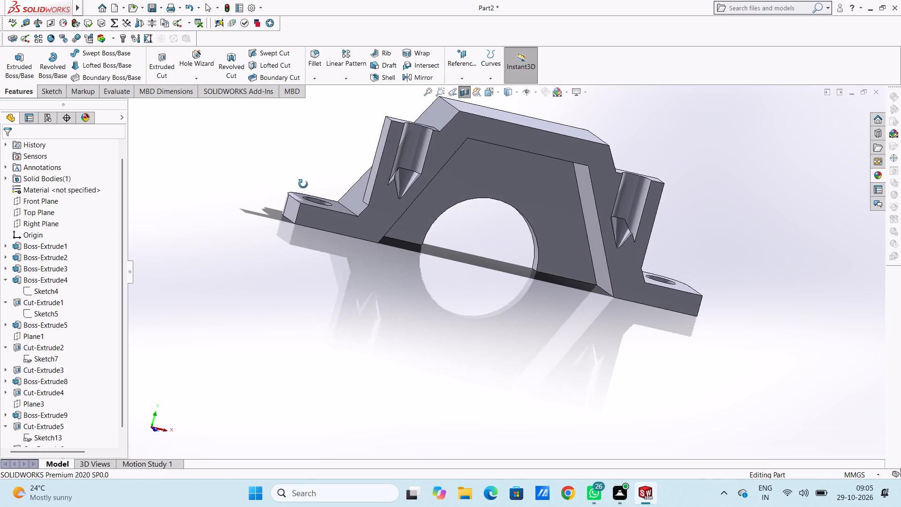
middle_click_drag(303, 184, 276, 152)
middle_click_drag(313, 285, 335, 299)
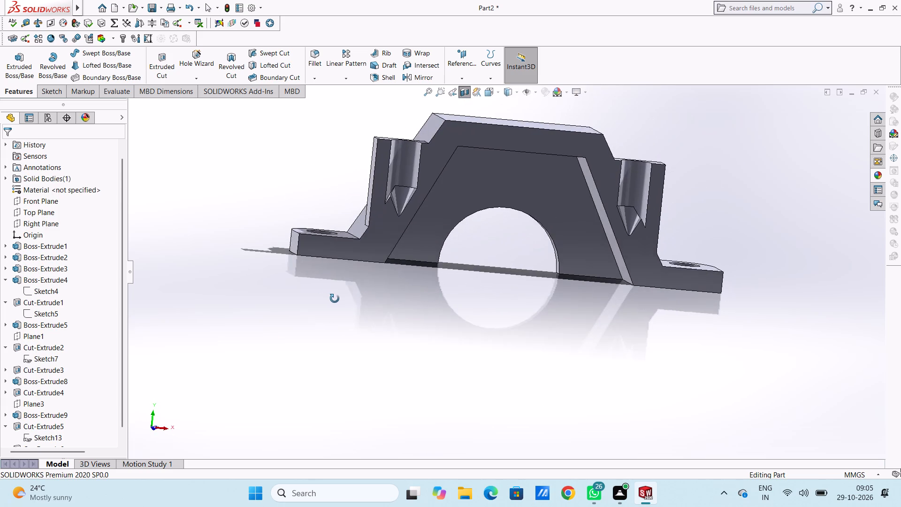
middle_click_drag(335, 299, 333, 283)
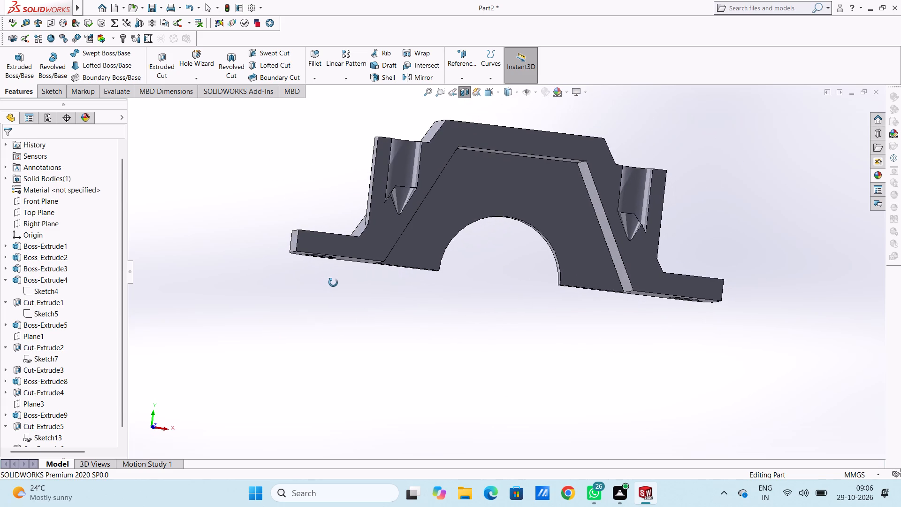
middle_click_drag(333, 283, 330, 290)
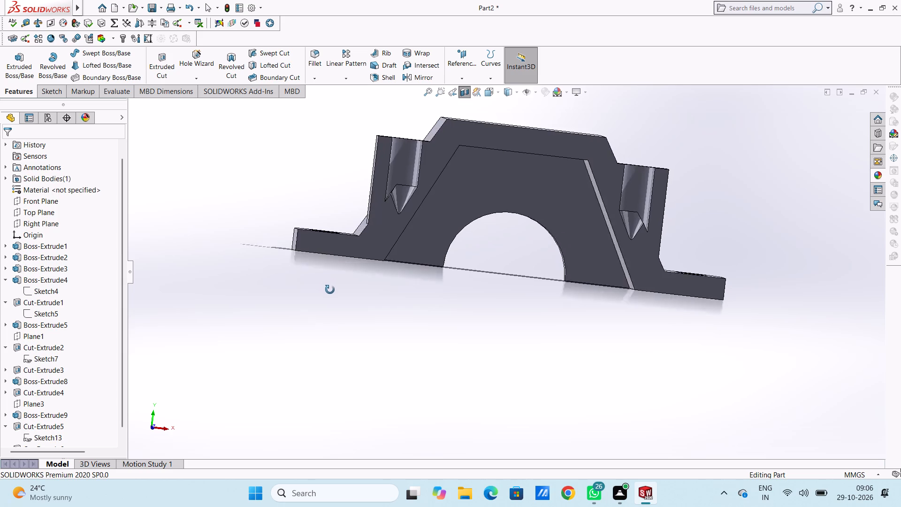
middle_click_drag(330, 290, 318, 293)
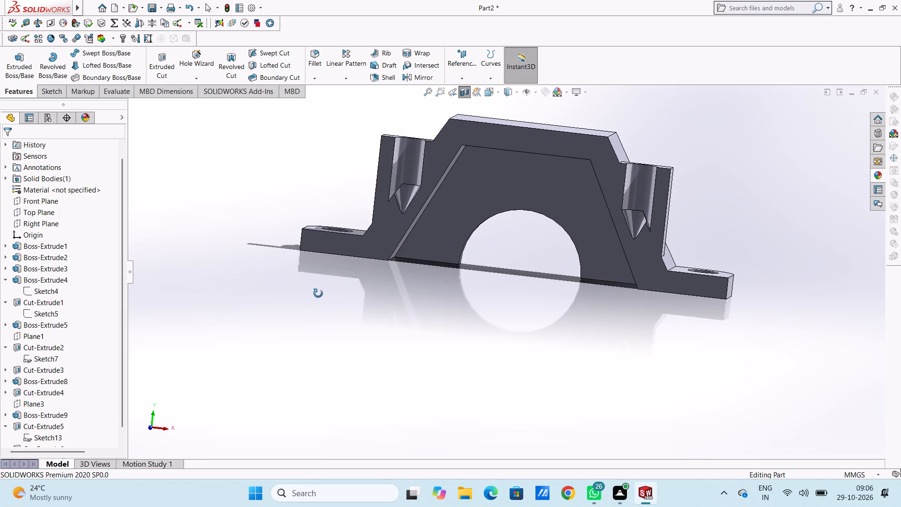
middle_click_drag(318, 293, 322, 278)
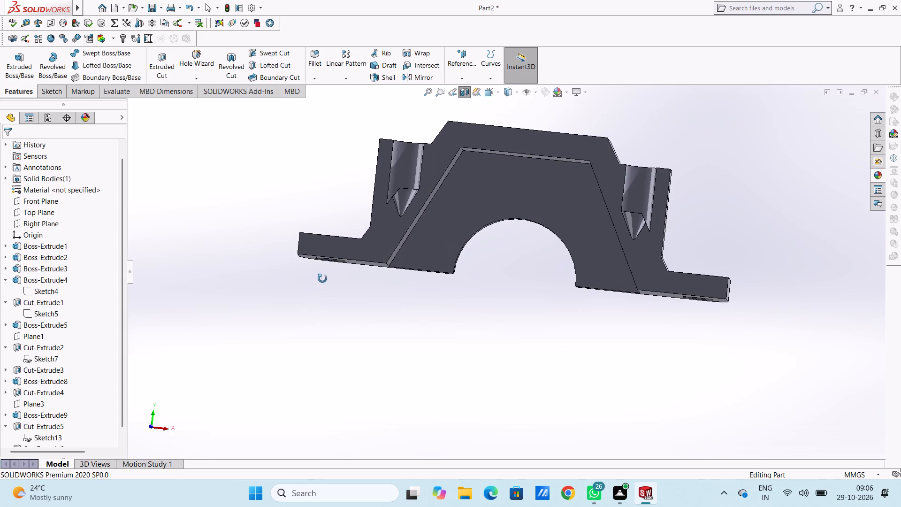
middle_click_drag(322, 278, 314, 284)
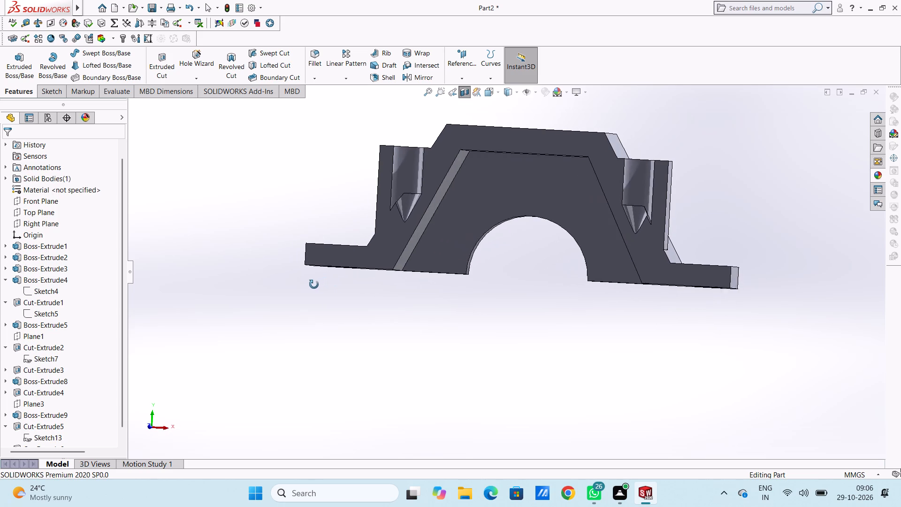
Turn off the section view and undo the tapered cut below both boss holes.
middle_click_drag(314, 284, 321, 290)
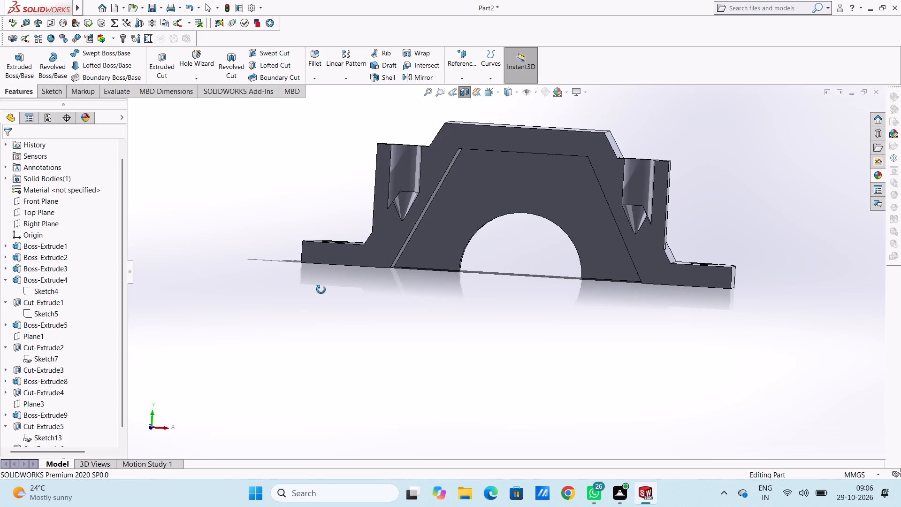
middle_click_drag(321, 290, 308, 293)
scroll(308, 293, "up", 1)
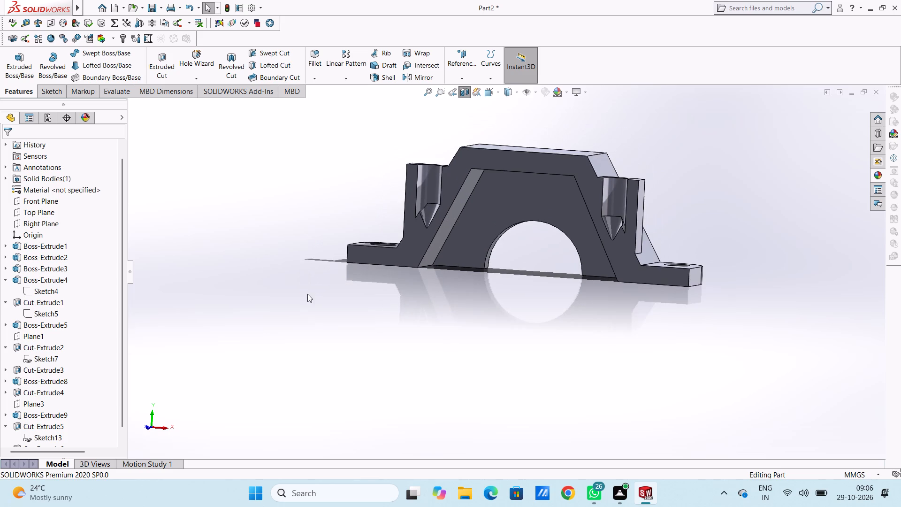
left_click(465, 90)
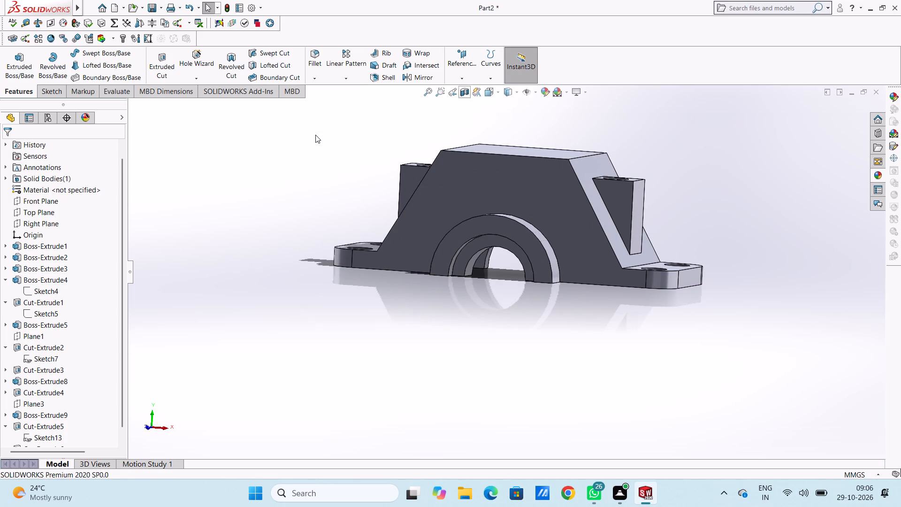
middle_click_drag(317, 135, 341, 164)
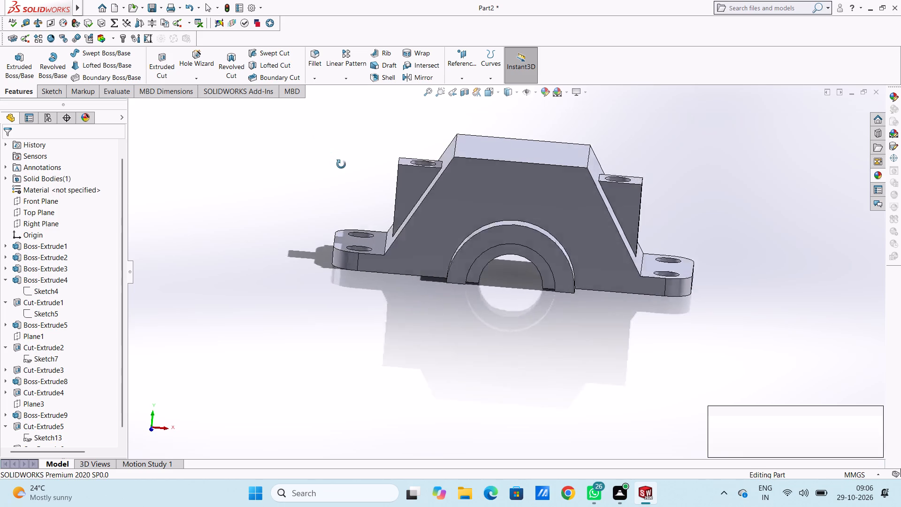
middle_click_drag(341, 164, 325, 322)
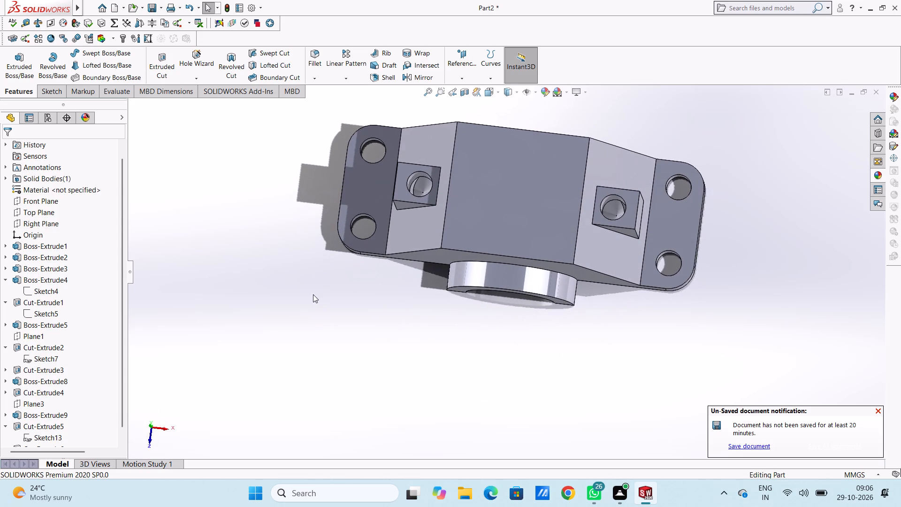
key("ctrl+z")
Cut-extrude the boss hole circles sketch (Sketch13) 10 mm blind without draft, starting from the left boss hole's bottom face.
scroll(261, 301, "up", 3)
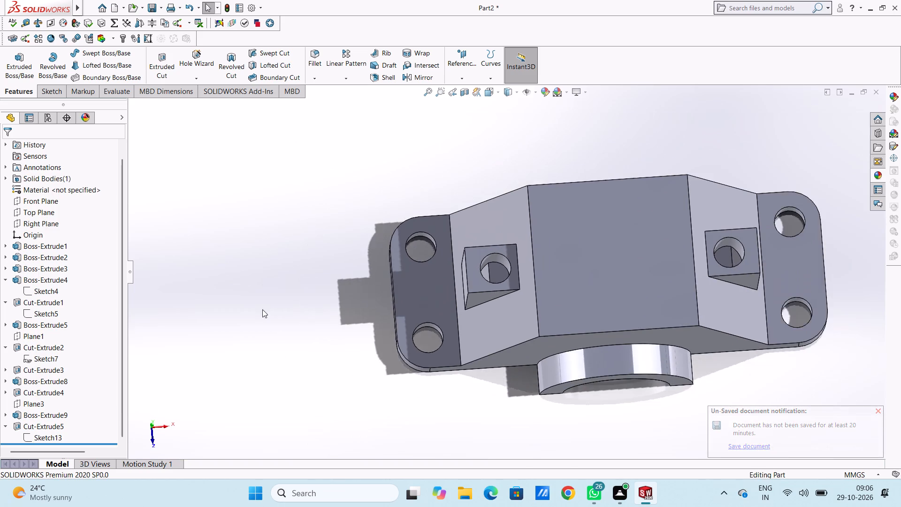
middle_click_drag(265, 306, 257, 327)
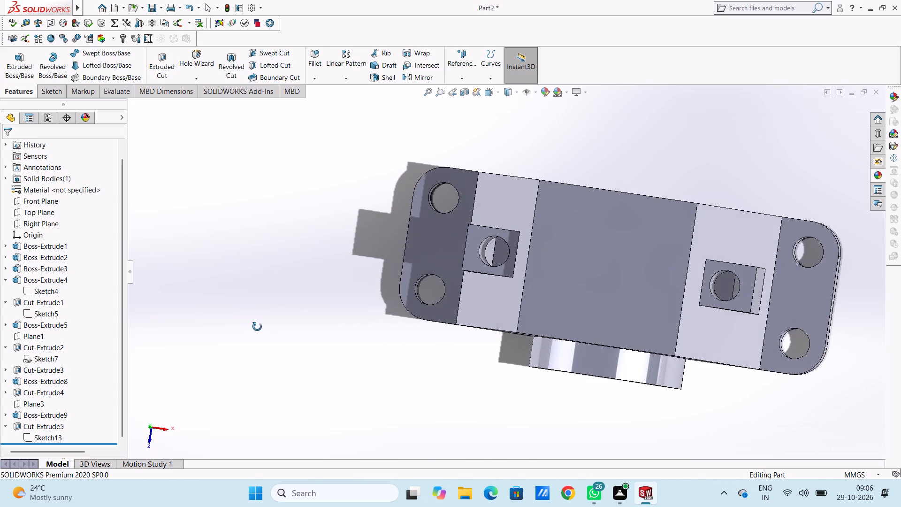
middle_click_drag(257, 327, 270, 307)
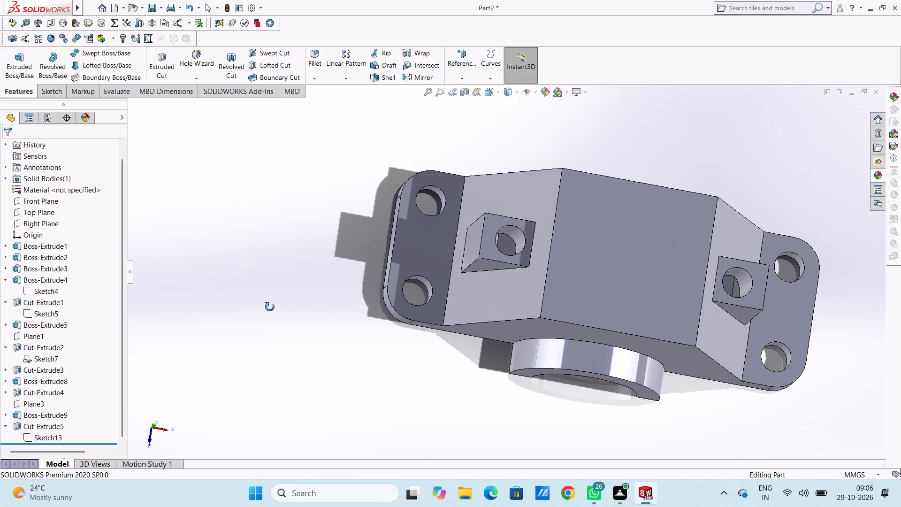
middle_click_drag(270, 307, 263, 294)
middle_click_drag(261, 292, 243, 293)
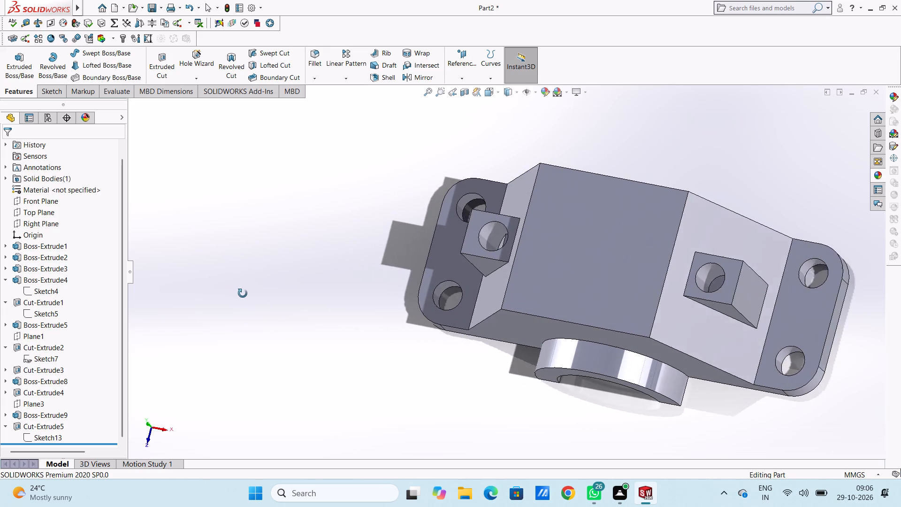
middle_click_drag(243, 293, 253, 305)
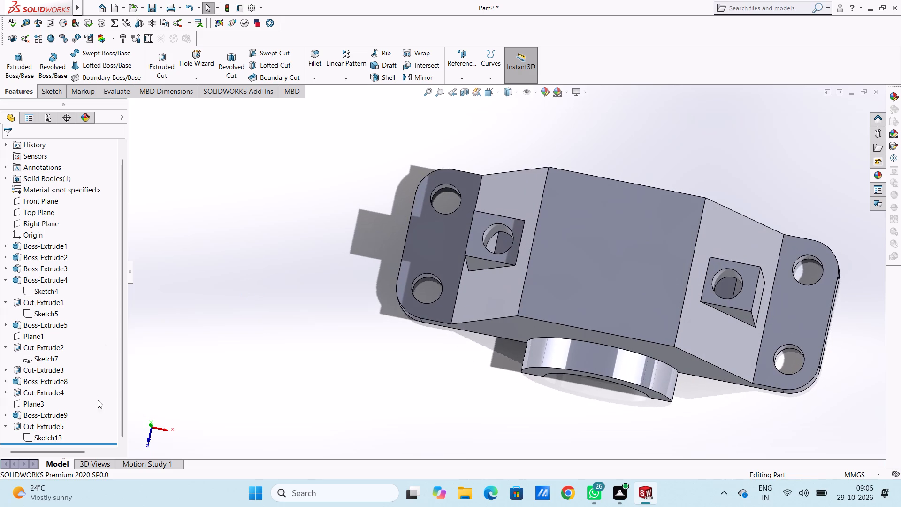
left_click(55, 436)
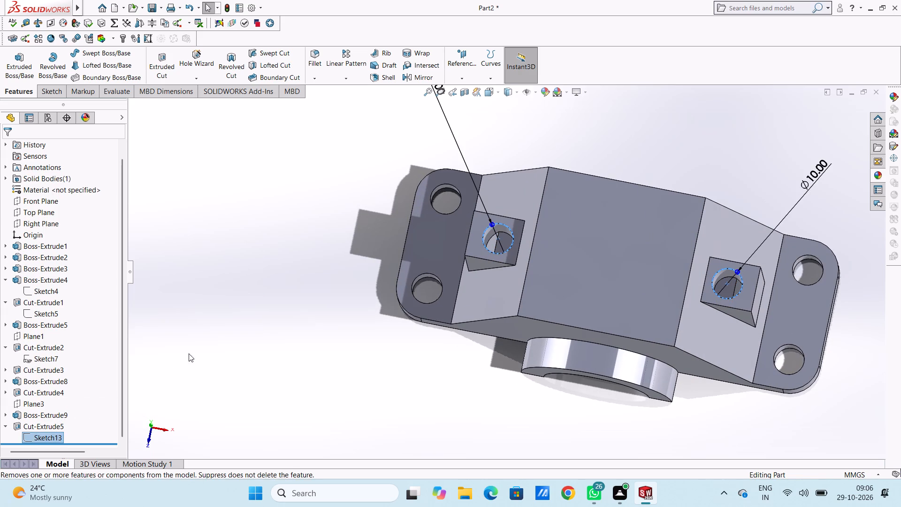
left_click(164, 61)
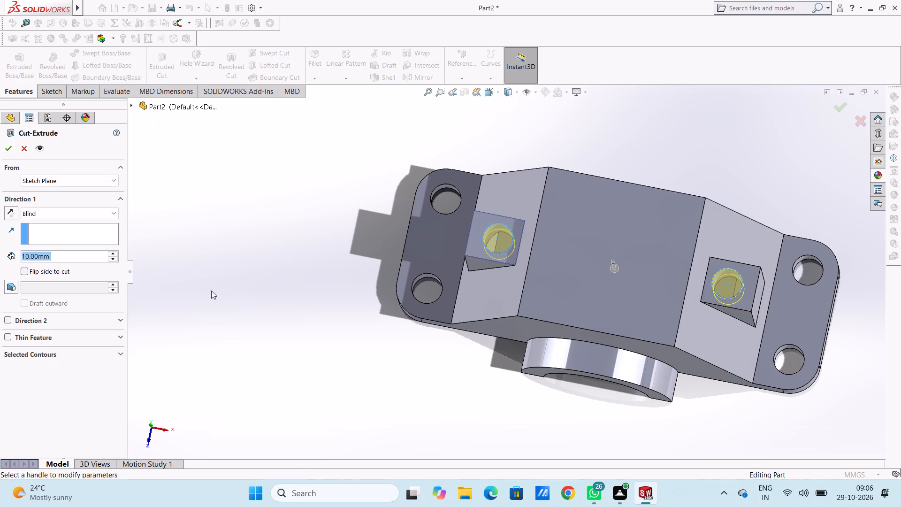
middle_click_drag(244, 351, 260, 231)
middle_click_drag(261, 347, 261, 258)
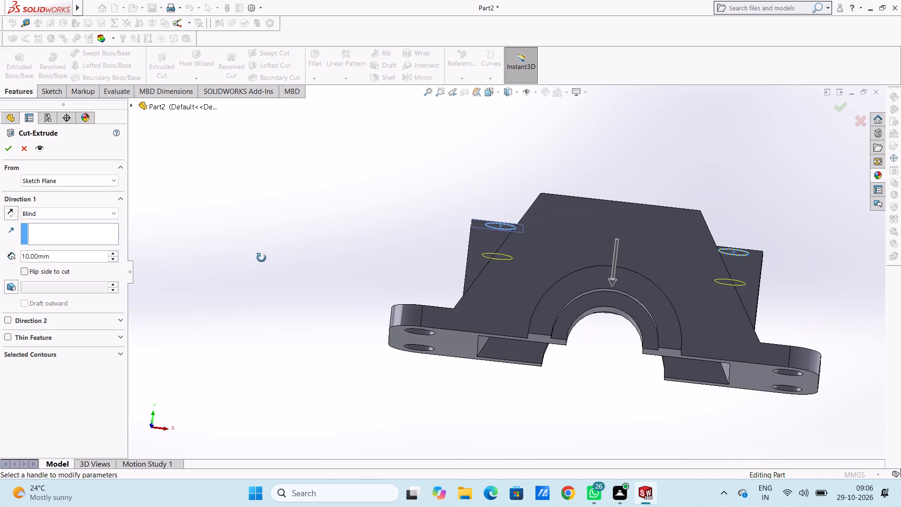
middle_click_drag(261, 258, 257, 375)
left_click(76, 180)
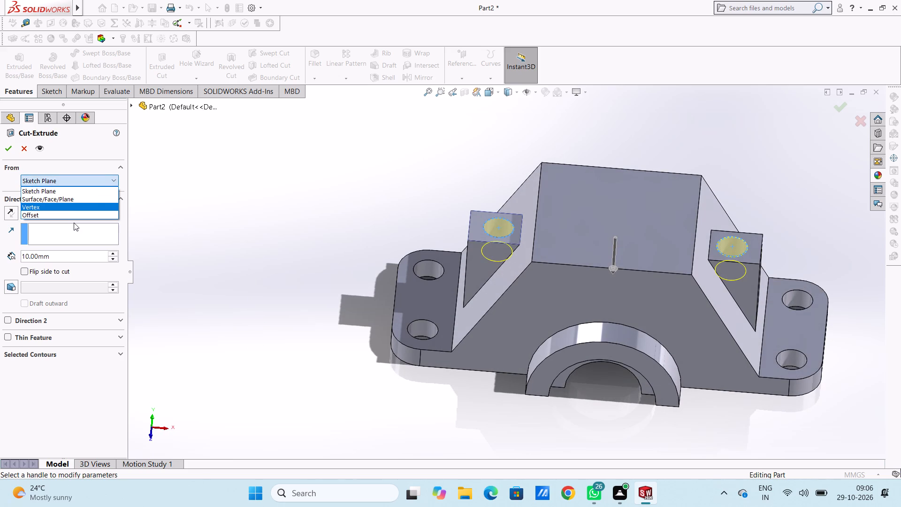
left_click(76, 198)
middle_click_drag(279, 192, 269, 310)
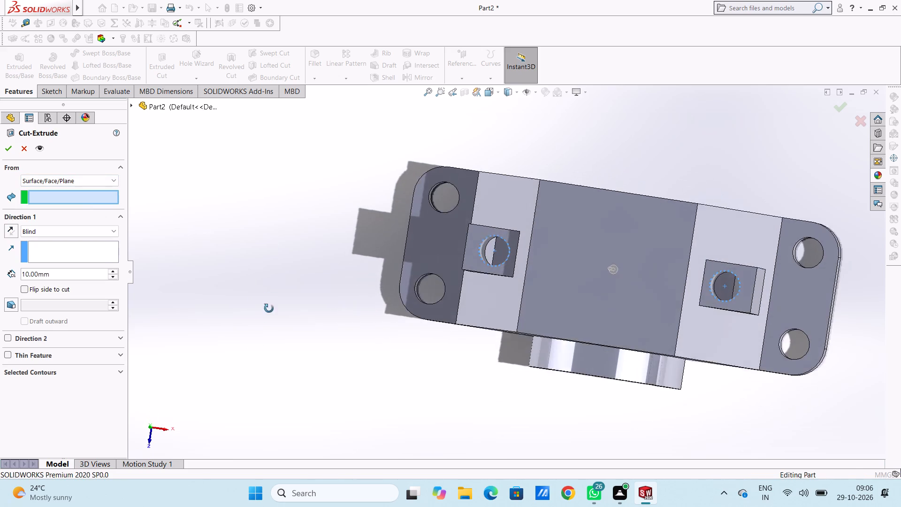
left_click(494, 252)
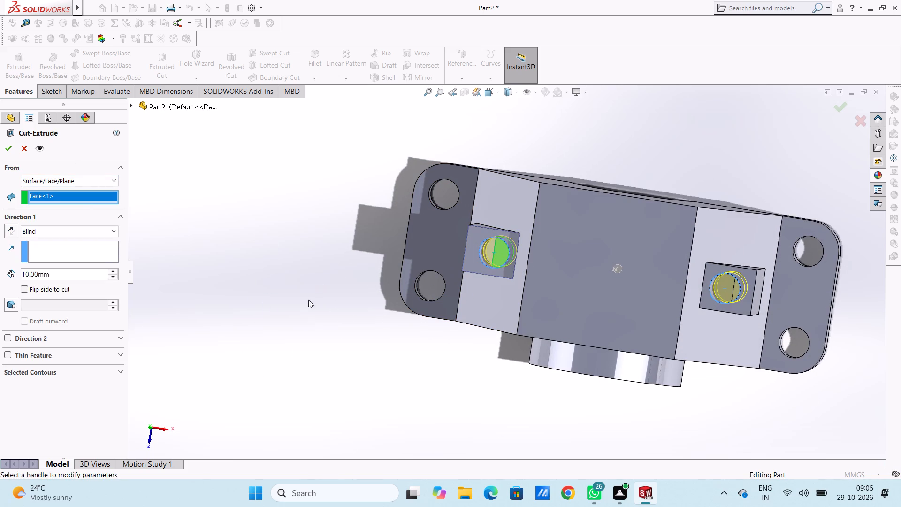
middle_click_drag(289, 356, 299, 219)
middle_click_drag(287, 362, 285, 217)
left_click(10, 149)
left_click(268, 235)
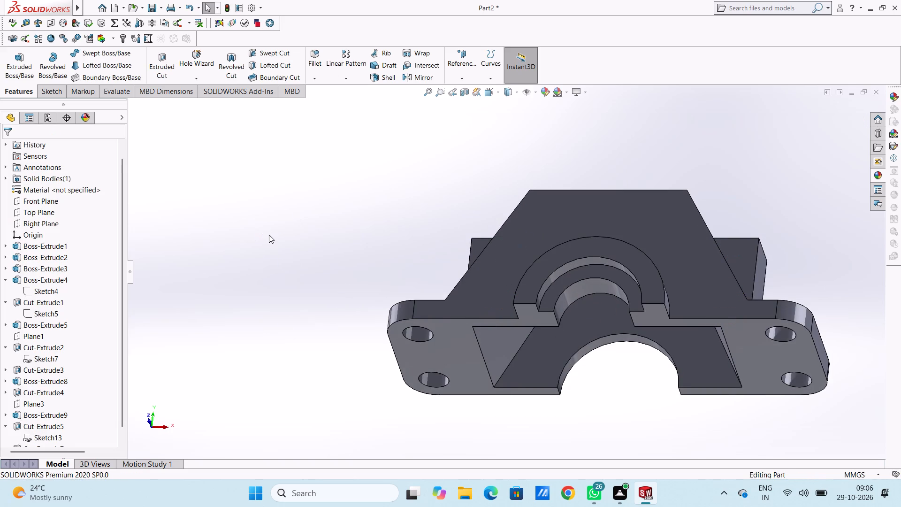
Examine the deepened boss holes from above and the hollowed underside from below.
middle_click_drag(292, 194, 299, 391)
middle_click_drag(275, 213, 259, 304)
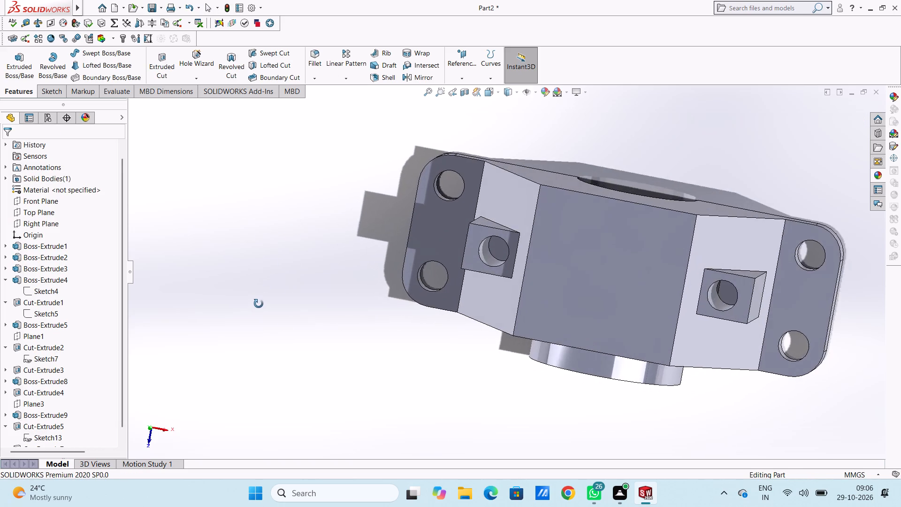
middle_click_drag(259, 304, 258, 227)
middle_click_drag(305, 288, 305, 197)
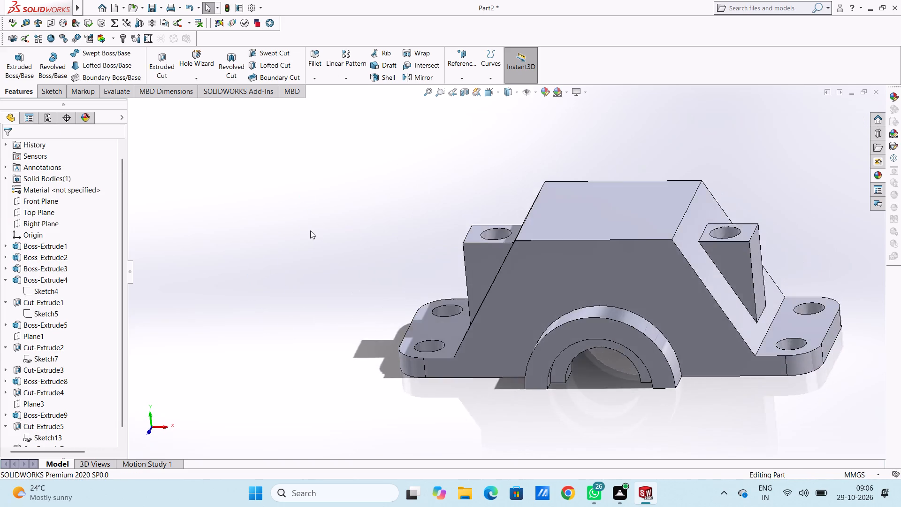
middle_click_drag(329, 353, 335, 187)
middle_click_drag(335, 335, 322, 332)
middle_click_drag(335, 205, 338, 244)
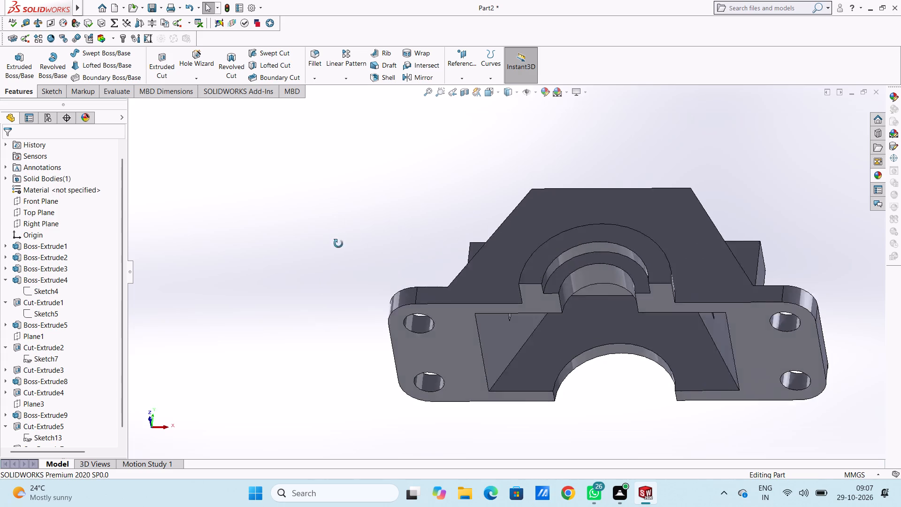
middle_click_drag(338, 244, 336, 330)
middle_click_drag(328, 217, 337, 323)
middle_click_drag(326, 232, 303, 267)
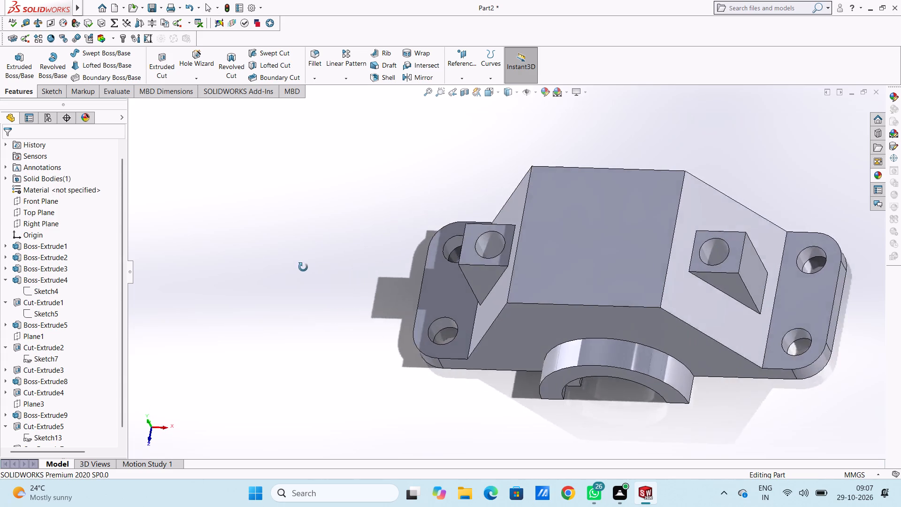
middle_click_drag(303, 267, 313, 321)
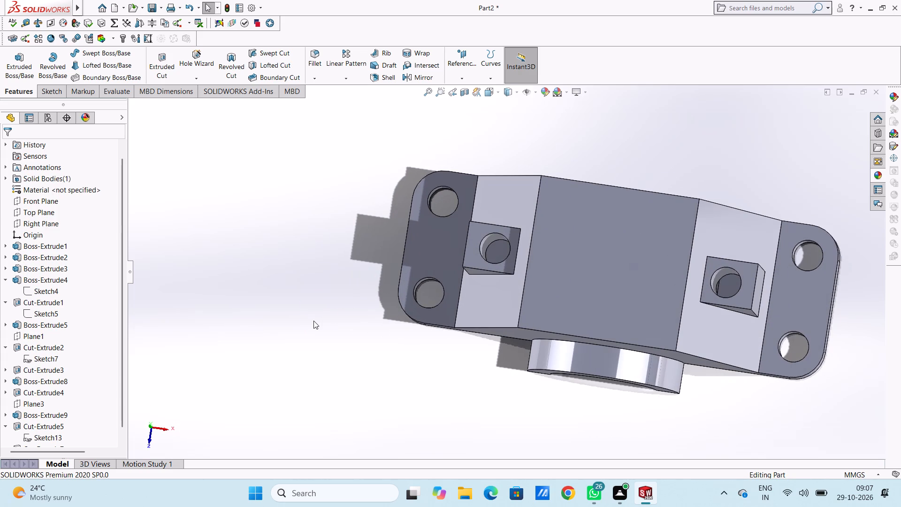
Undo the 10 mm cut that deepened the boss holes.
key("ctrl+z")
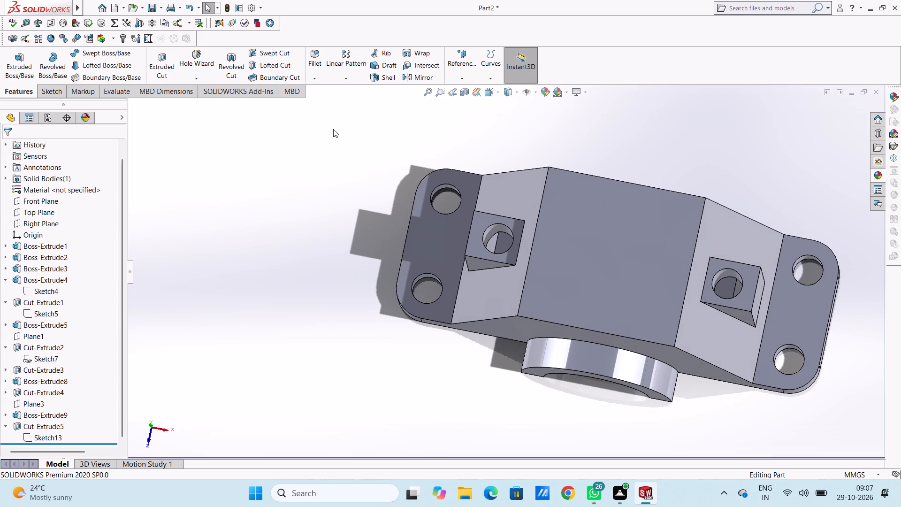
Cut-extrude the boss hole circles sketch (Sketch13) 8 mm blind, starting from the left boss hole's bottom face.
left_click(51, 437)
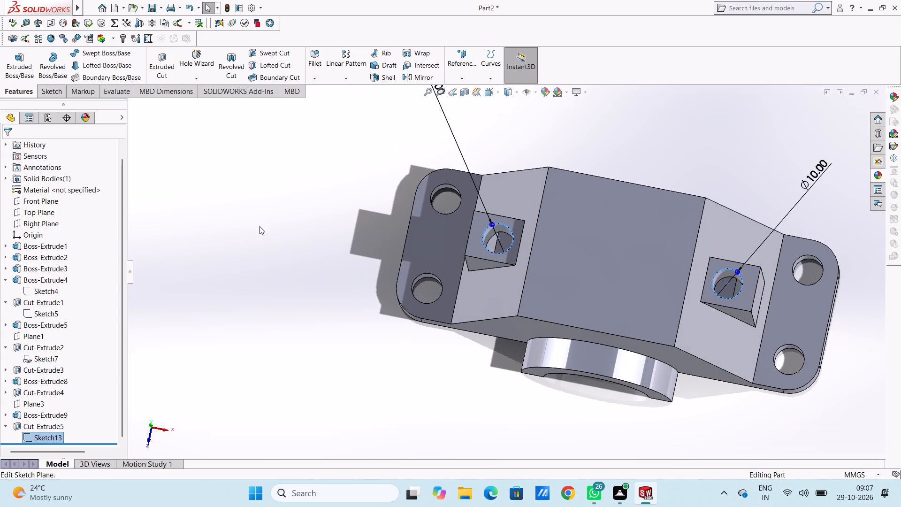
left_click(163, 66)
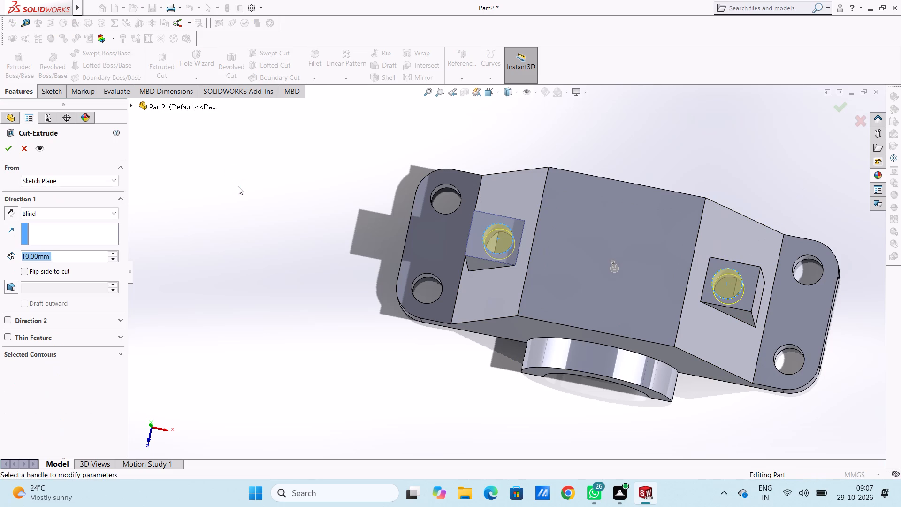
key("8")
key("Return")
left_click(62, 183)
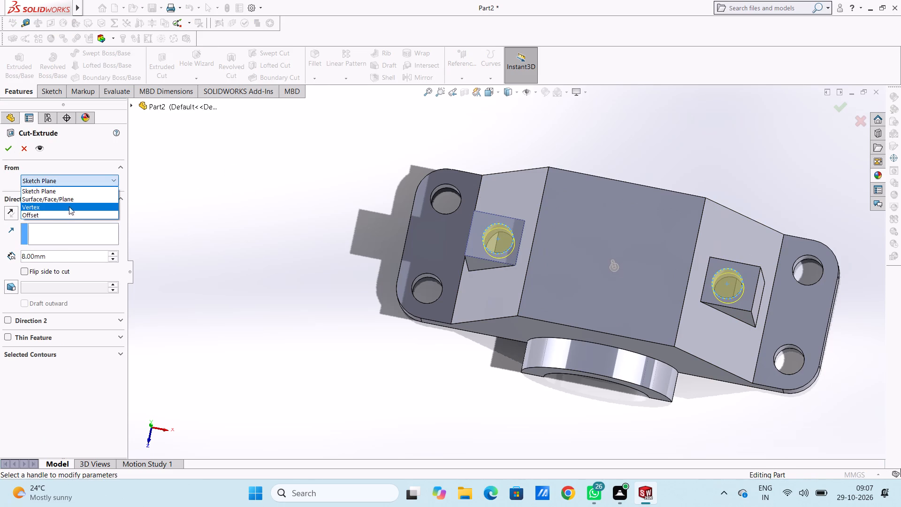
left_click(71, 201)
left_click(504, 237)
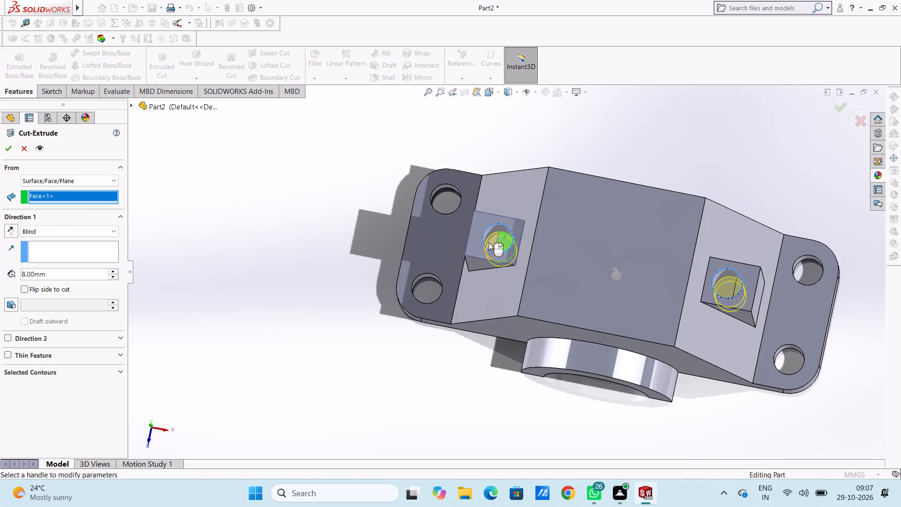
left_click(7, 148)
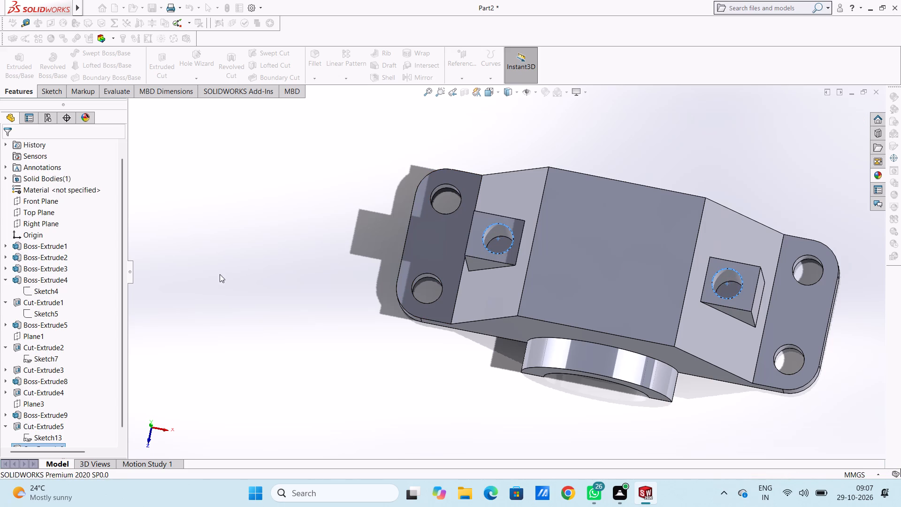
left_click(229, 280)
Examine the part from above, below and the front, checking the deepened boss holes.
middle_click_drag(260, 235, 249, 269)
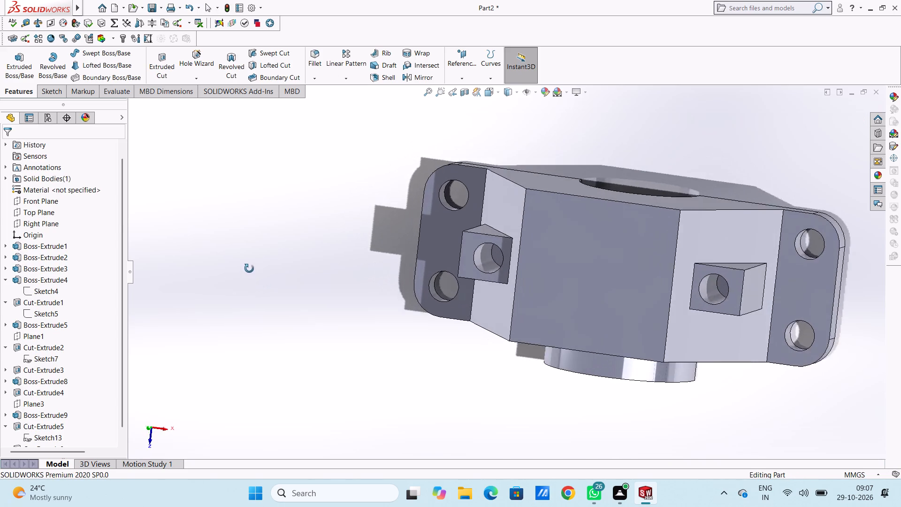
middle_click_drag(249, 269, 265, 233)
middle_click_drag(275, 287, 277, 183)
middle_click_drag(276, 301, 261, 154)
middle_click_drag(269, 338, 262, 371)
middle_click_drag(266, 174, 296, 322)
middle_click_drag(285, 148, 283, 200)
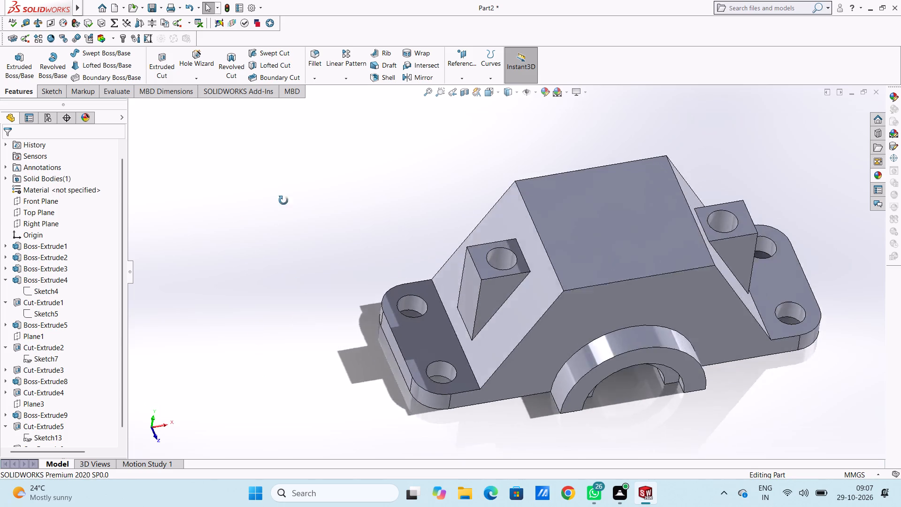
middle_click_drag(283, 200, 283, 120)
middle_click_drag(289, 260, 294, 201)
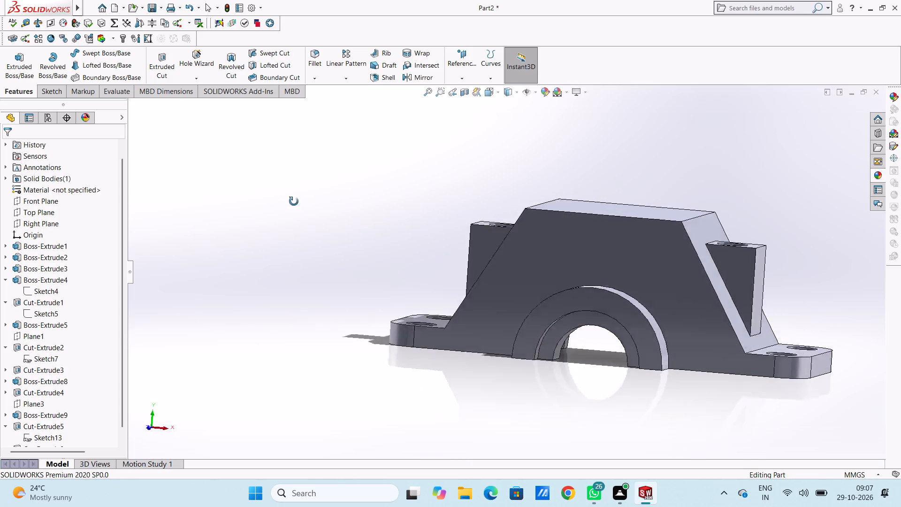
middle_click_drag(294, 201, 296, 210)
middle_click_drag(269, 207, 239, 214)
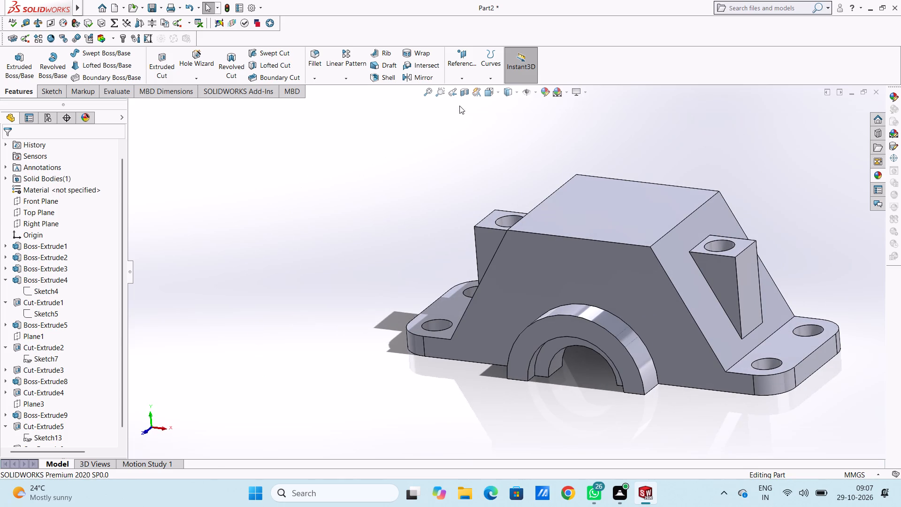
Apply a planar section view on the Front Plane and examine the boss holes' depth in the cross-section.
left_click(465, 92)
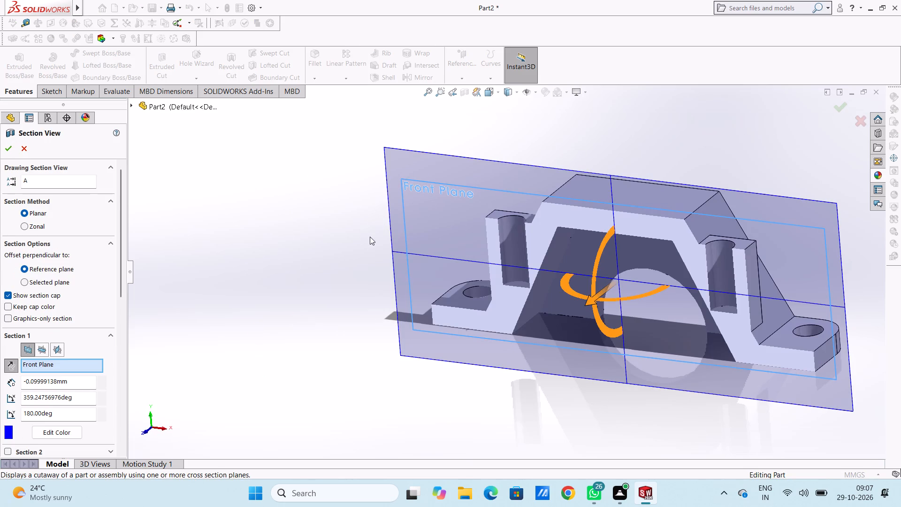
middle_click_drag(350, 285, 377, 233)
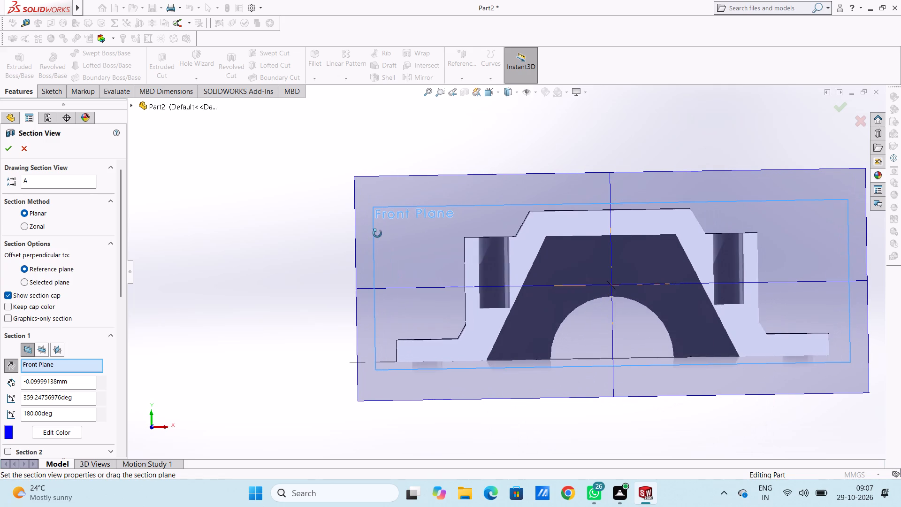
middle_click_drag(377, 233, 375, 266)
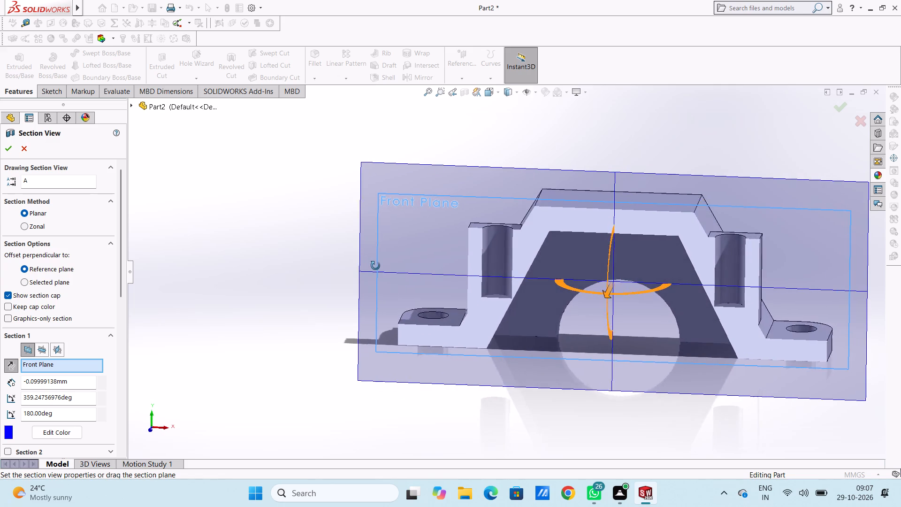
middle_click_drag(375, 266, 378, 267)
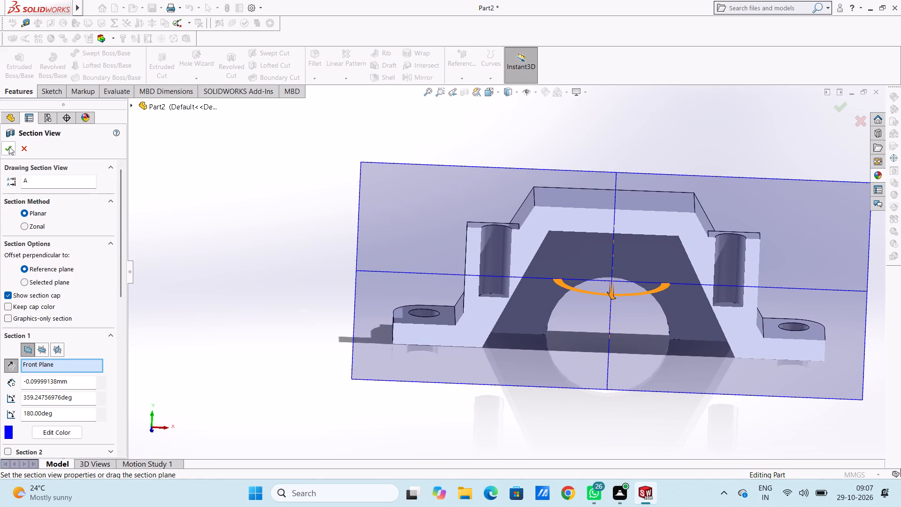
left_click(9, 146)
middle_click_drag(561, 281, 589, 247)
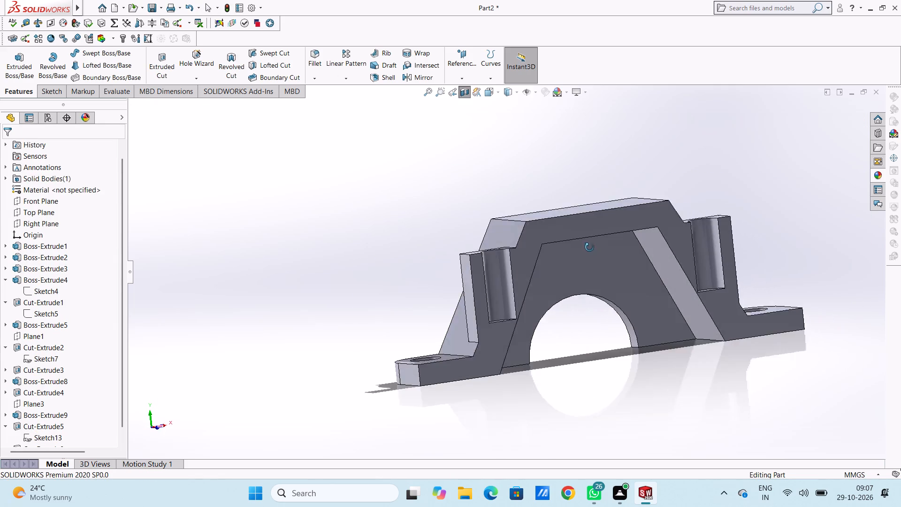
middle_click_drag(589, 247, 562, 250)
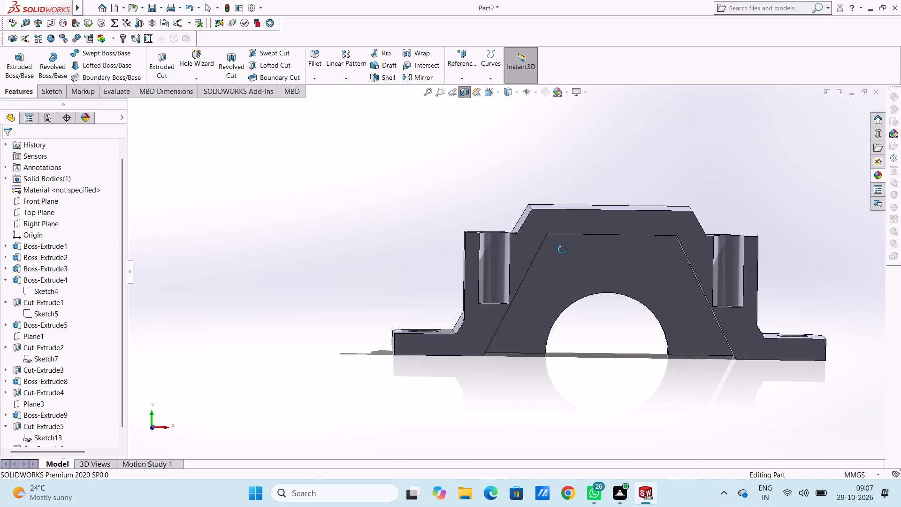
middle_click_drag(562, 250, 552, 248)
scroll(645, 334, "down", 1)
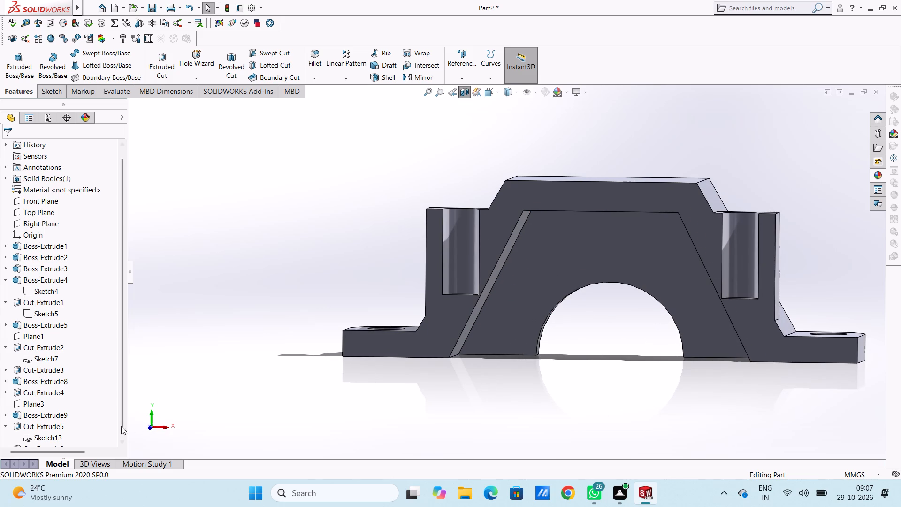
Set up a cut-extrude of the boss hole circles sketch (Sketch13) from the left boss hole's bottom face, 3 mm blind.
scroll(120, 426, "down", 2)
left_click(45, 428)
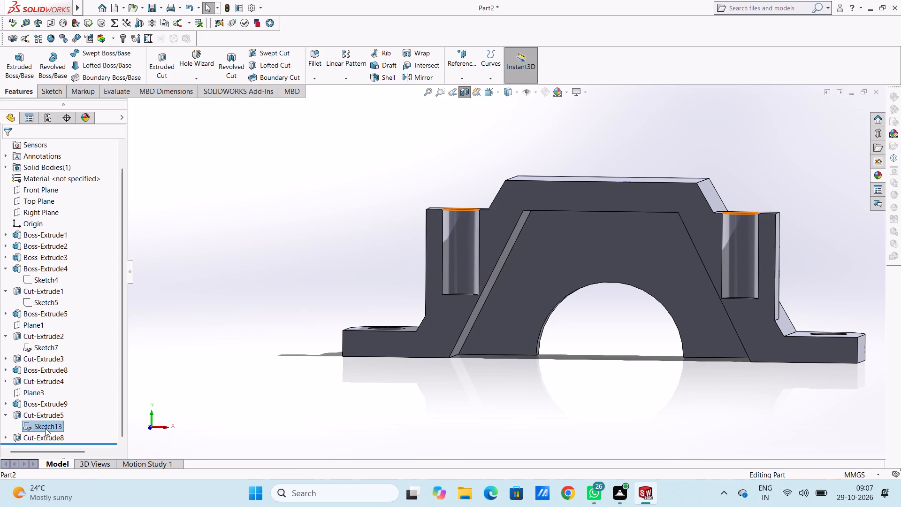
left_click(158, 60)
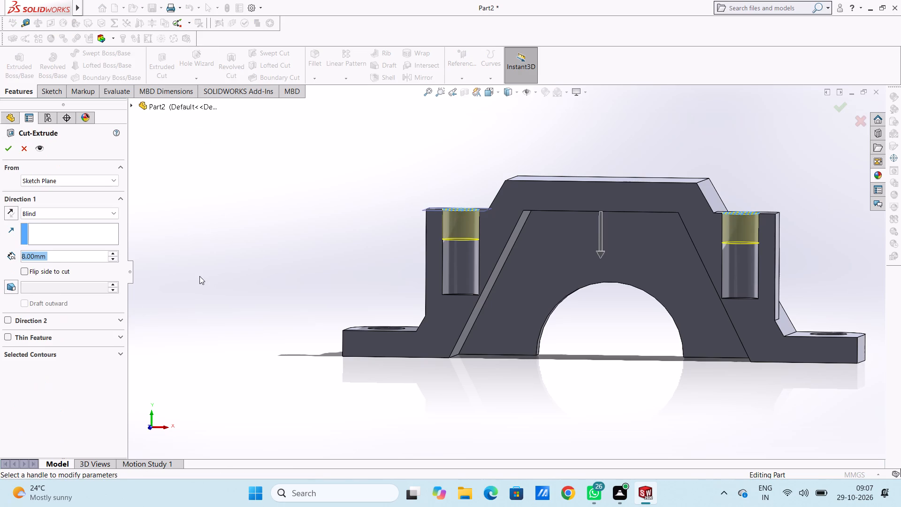
left_click(73, 181)
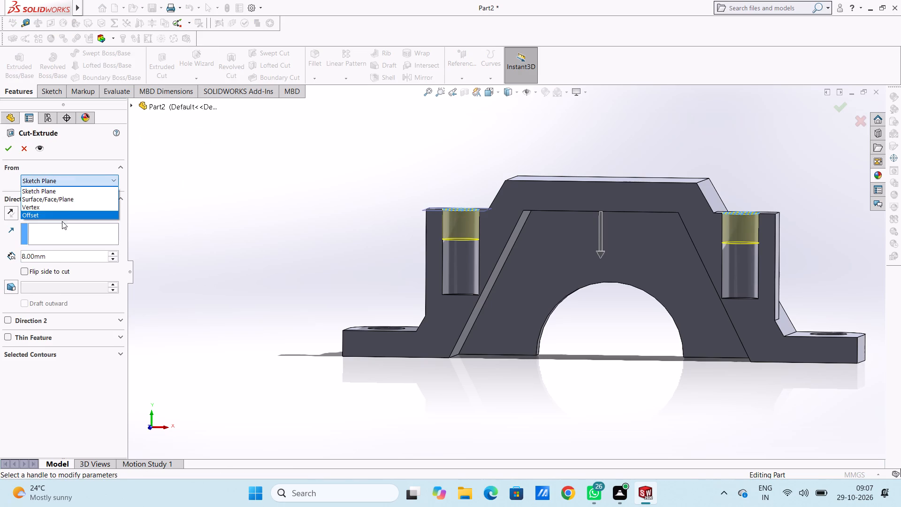
left_click(67, 201)
middle_click_drag(474, 281, 475, 314)
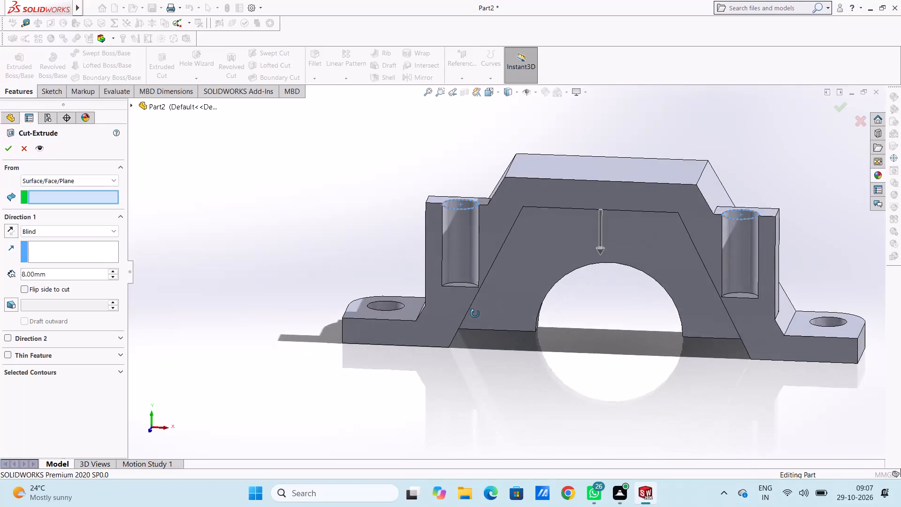
middle_click_drag(475, 314, 475, 315)
left_click(460, 280)
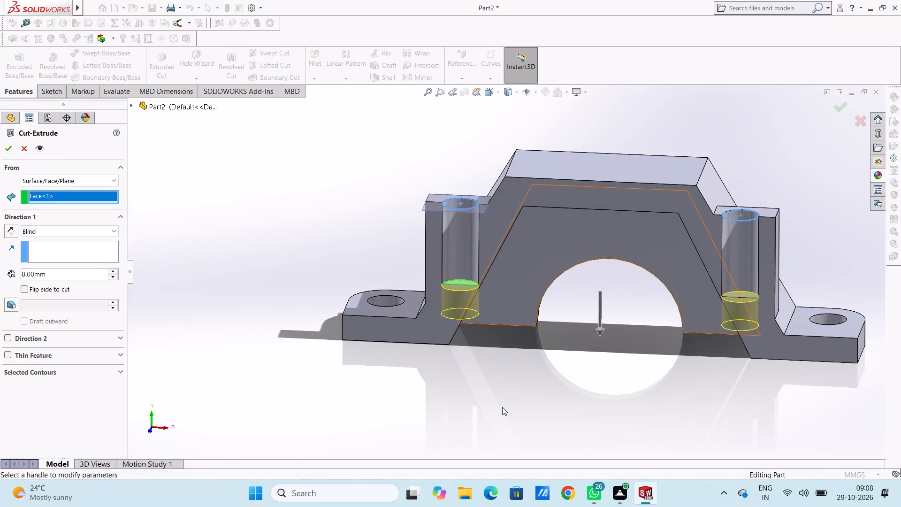
middle_click_drag(503, 408, 507, 360)
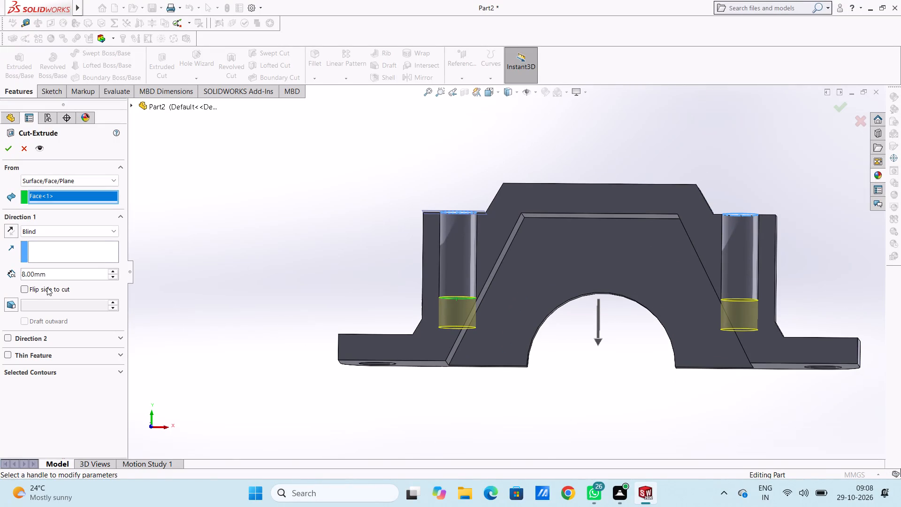
double_click(95, 271)
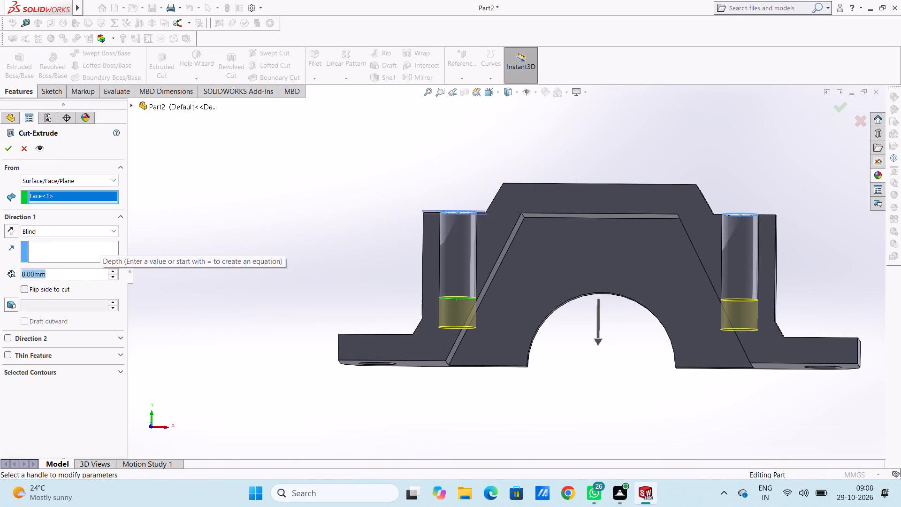
key("1")
key("Return")
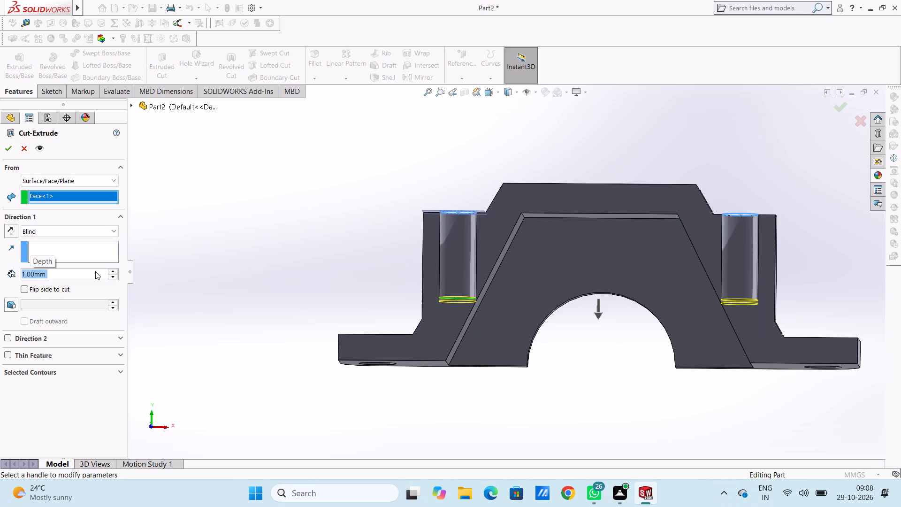
key("2")
key("Return")
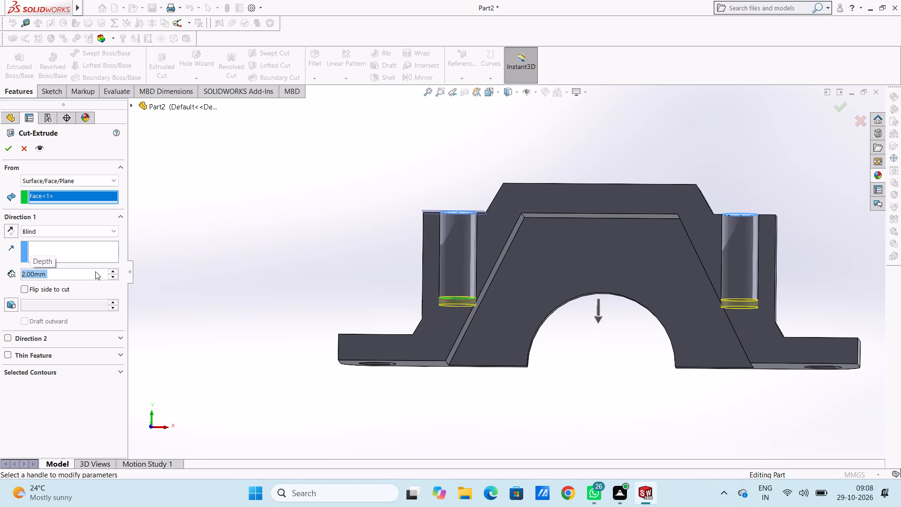
key("3")
key("Return")
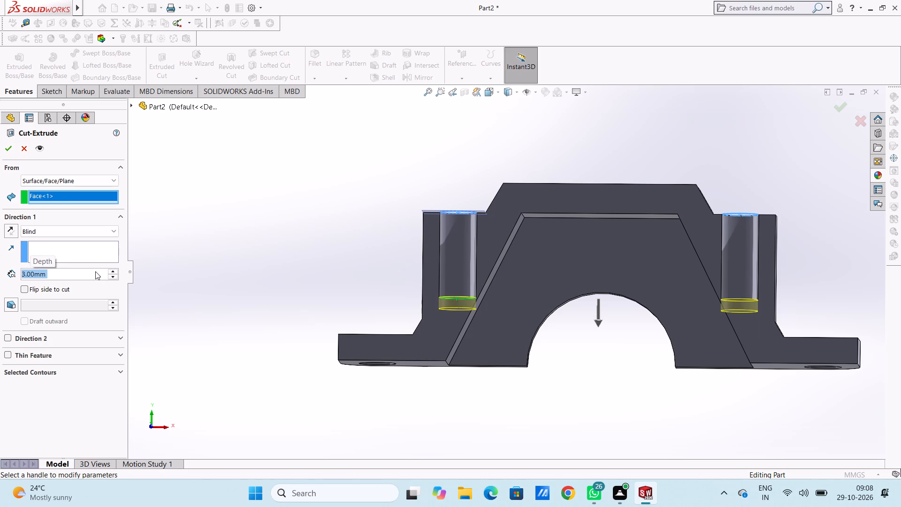
Add a 60° inward draft to the cut and complete it, giving both boss holes conical bottoms.
left_click(9, 305)
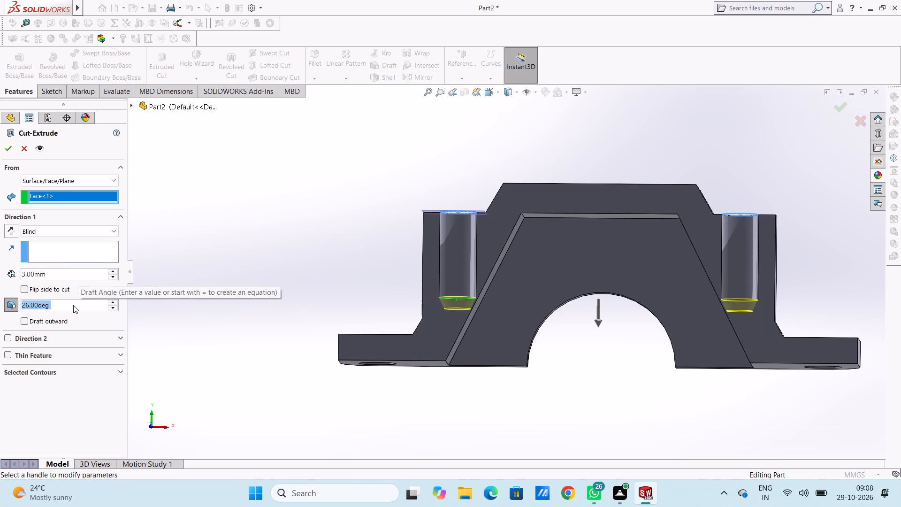
type("45")
key("Return")
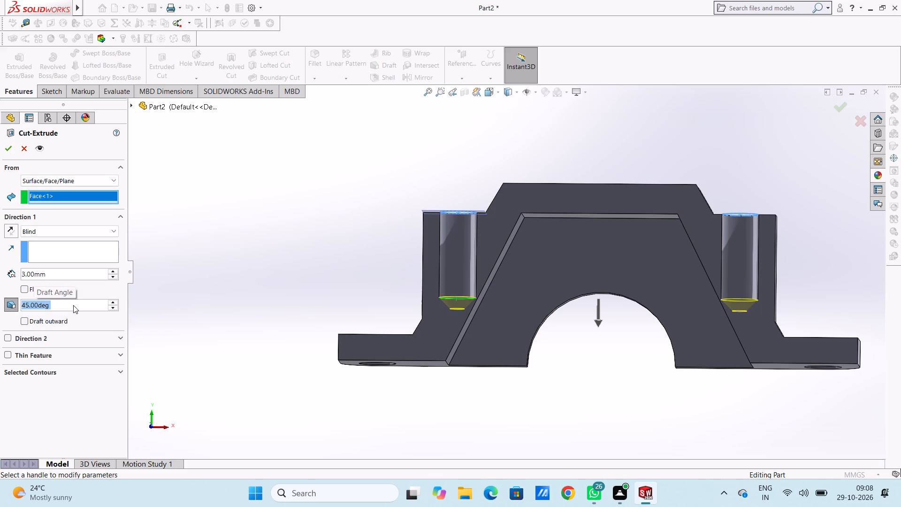
type("90")
key("Return")
type("50")
key("Return")
type("60")
key("Return")
left_click(12, 146)
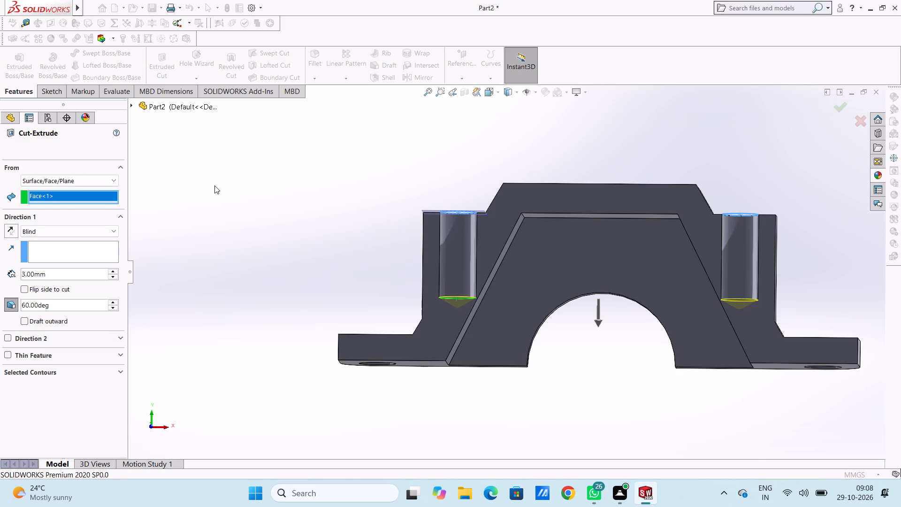
left_click(215, 186)
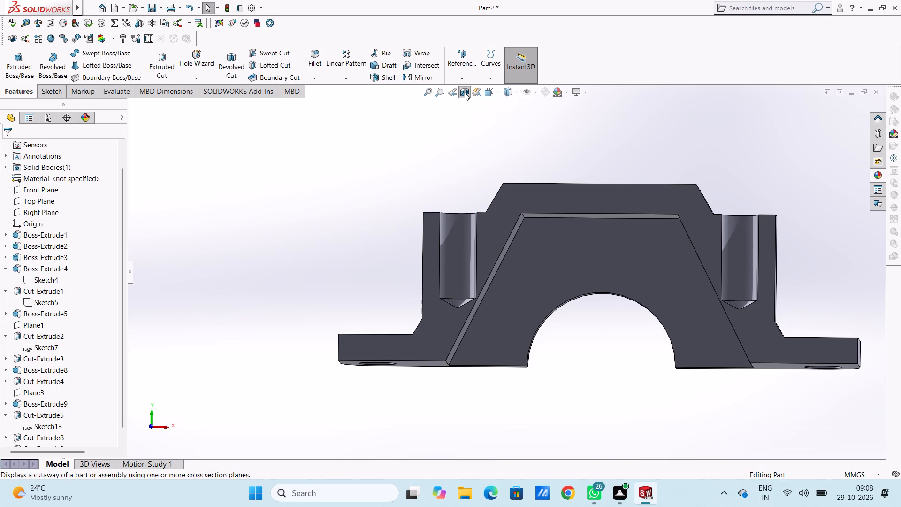
Turn off the section view and examine the boss holes' conical bottoms from above and the whole part from the front.
left_click(465, 92)
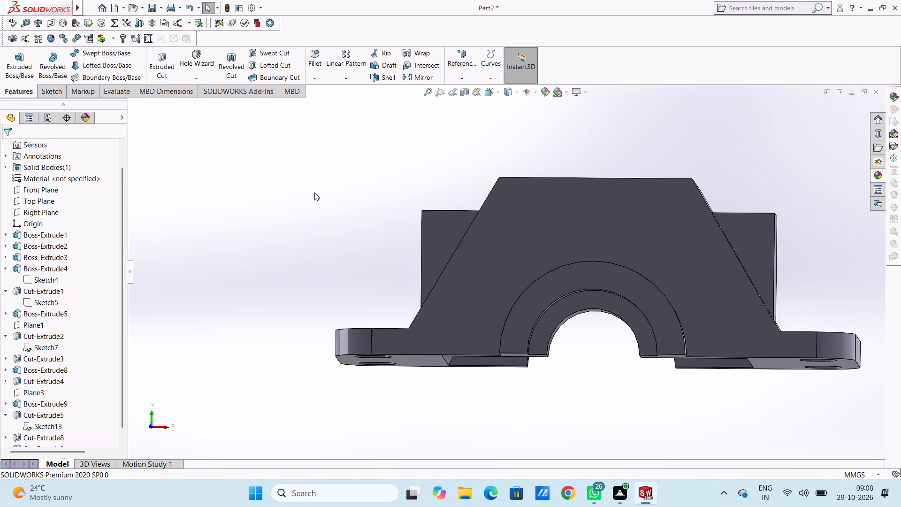
middle_click_drag(329, 162, 311, 285)
middle_click_drag(336, 158, 335, 251)
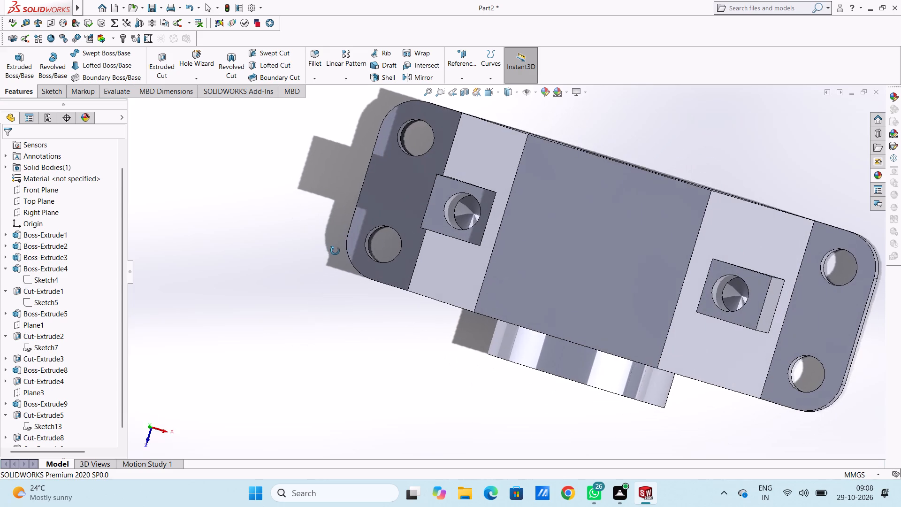
middle_click_drag(335, 251, 343, 194)
middle_click_drag(332, 261, 345, 167)
scroll(342, 258, "up", 3)
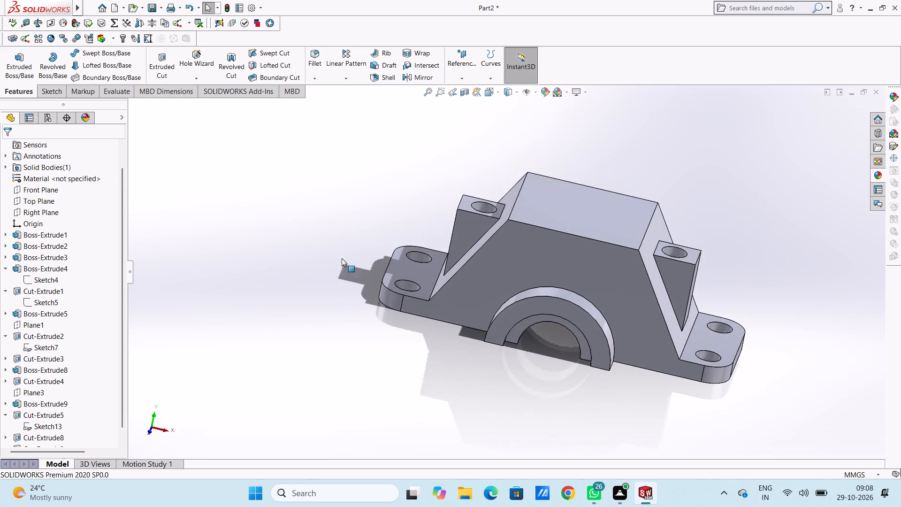
middle_click_drag(364, 282, 360, 236)
Apply a planar section view on the Front Plane, examine the boss holes' conical bottoms in cross-section, and turn the section off.
left_click(465, 90)
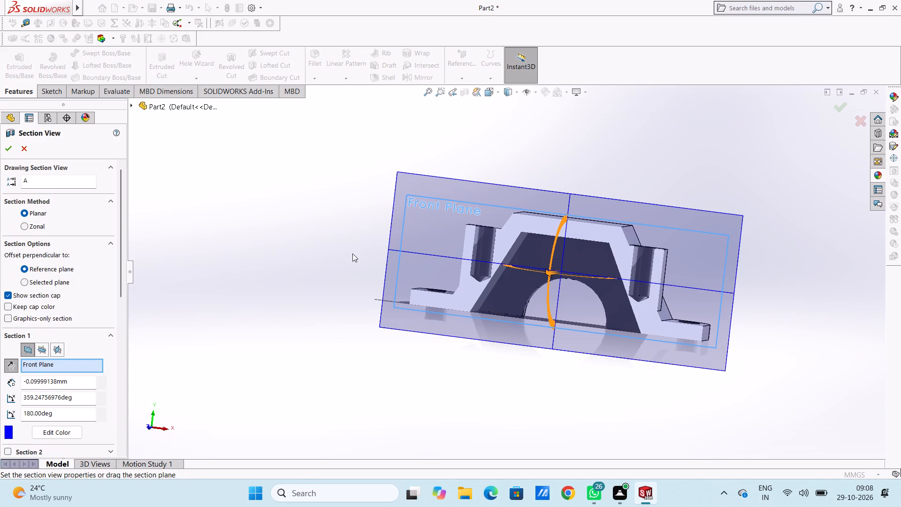
middle_click_drag(309, 257, 320, 246)
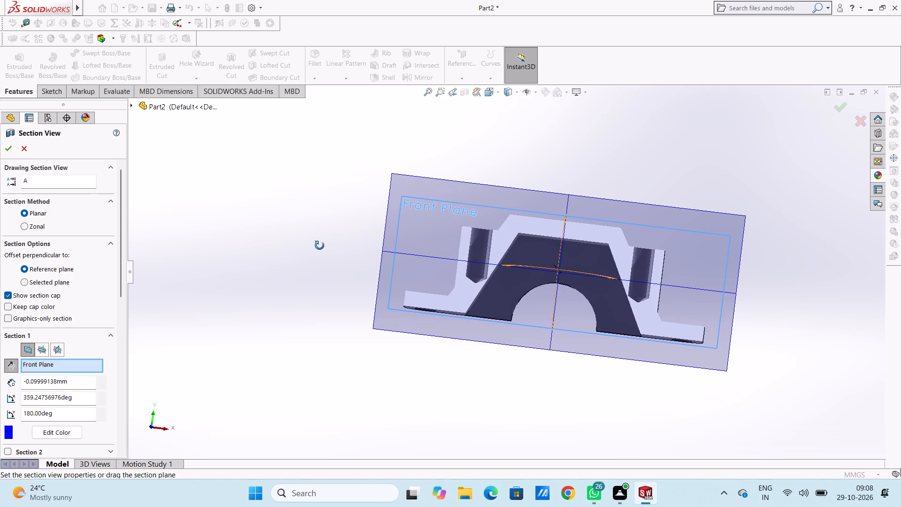
middle_click_drag(320, 246, 328, 248)
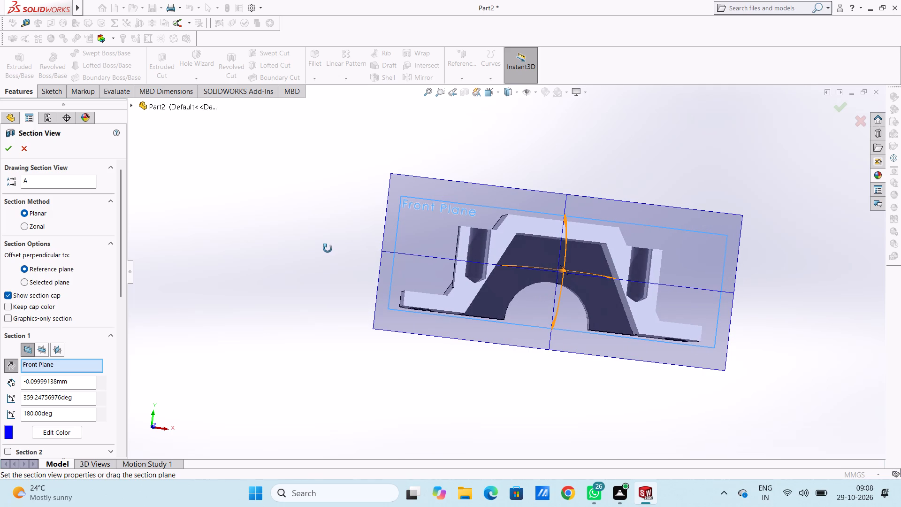
middle_click_drag(328, 248, 316, 249)
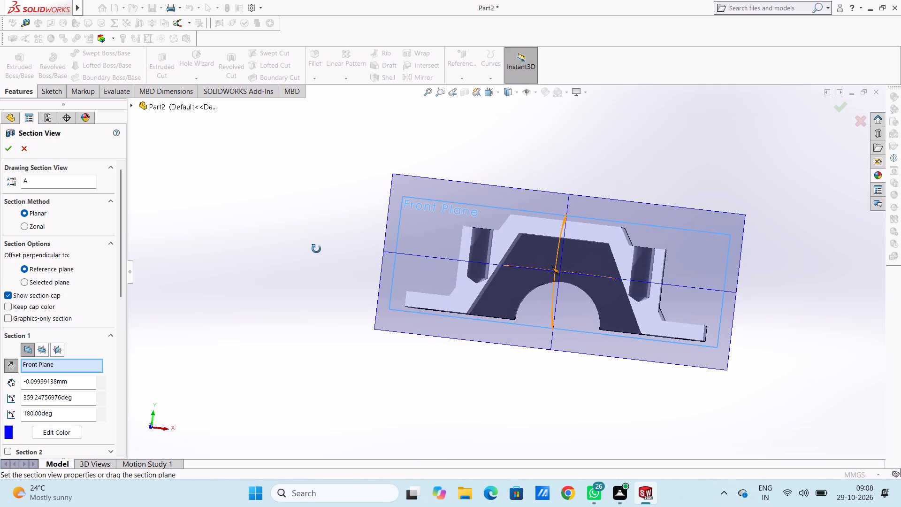
middle_click_drag(316, 249, 333, 253)
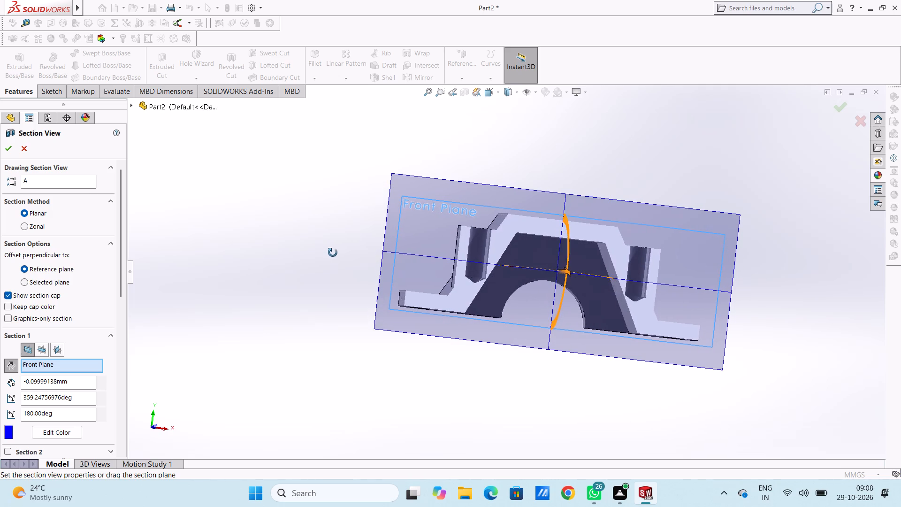
middle_click_drag(333, 253, 317, 266)
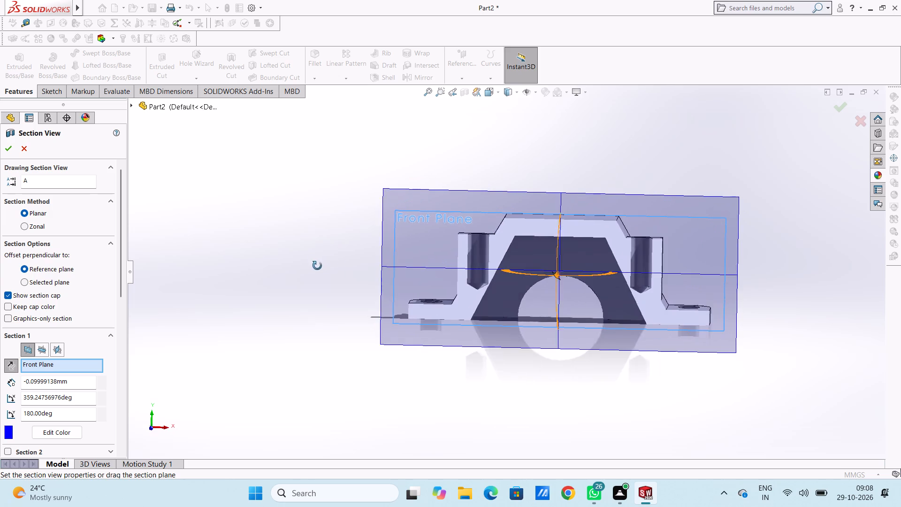
middle_click_drag(317, 266, 310, 261)
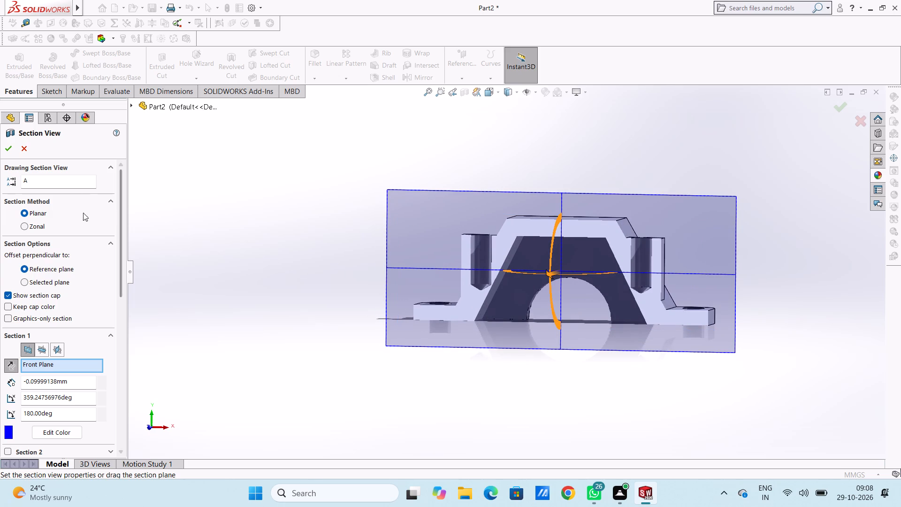
left_click(9, 147)
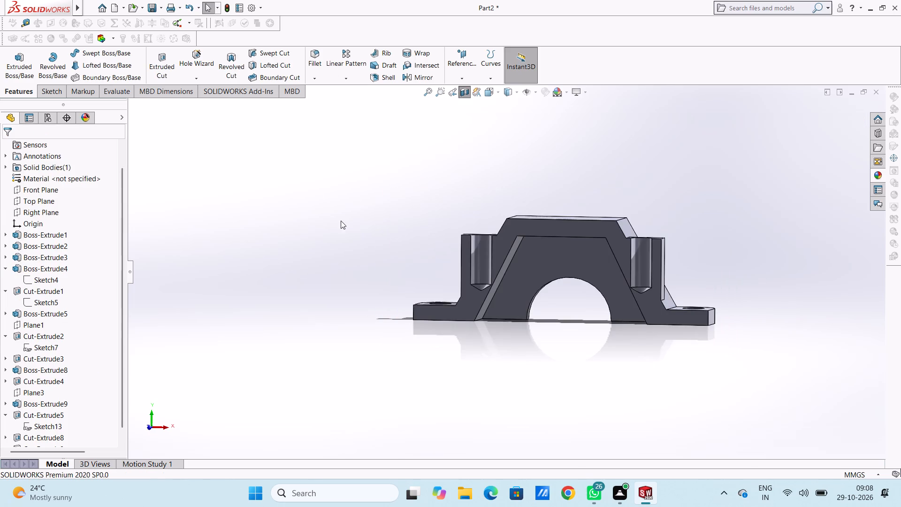
middle_click_drag(341, 221, 339, 230)
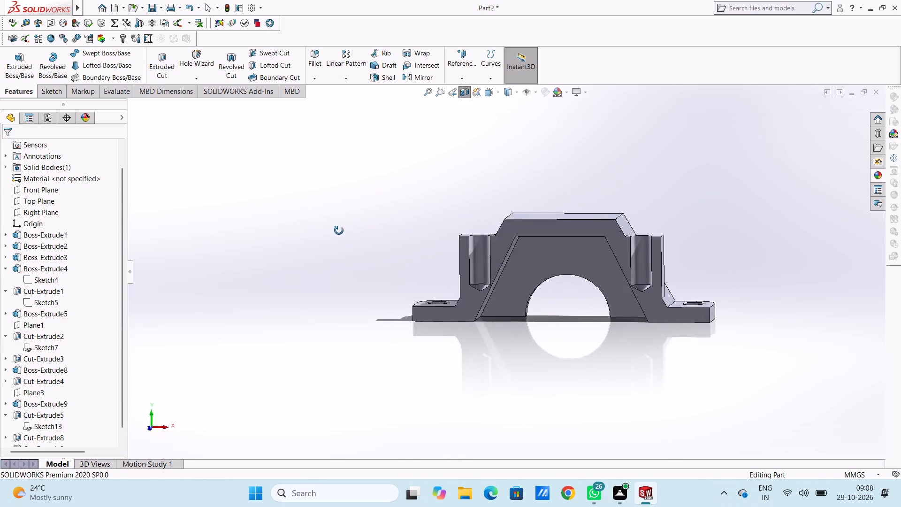
middle_click_drag(339, 230, 296, 286)
left_click(466, 92)
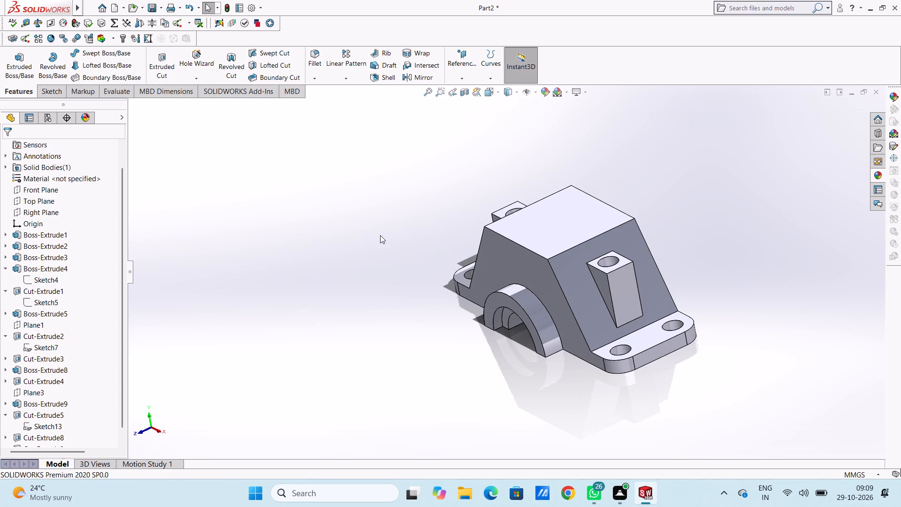
On the trapezoidal block's top face, sketch a circle centred on the origin and dimension its diameter to 25 mm.
key("ctrl+5")
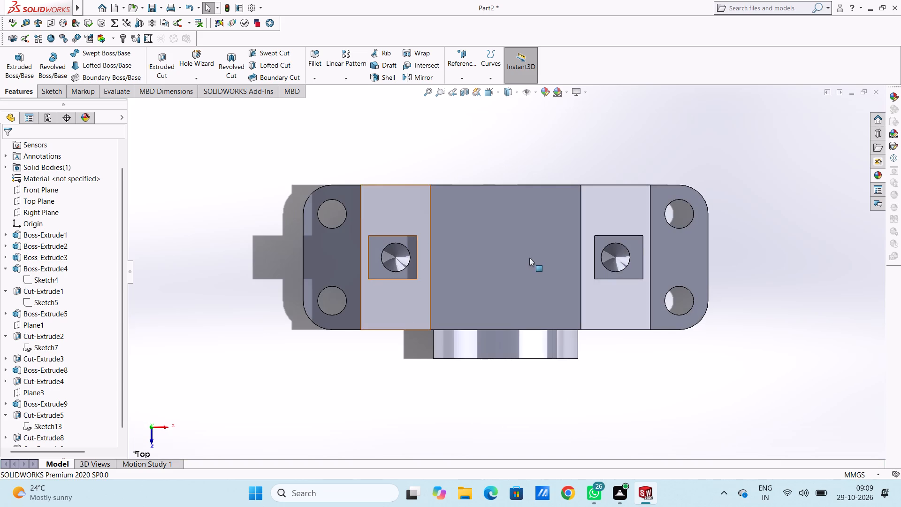
scroll(529, 258, "up", 3)
left_click(509, 263)
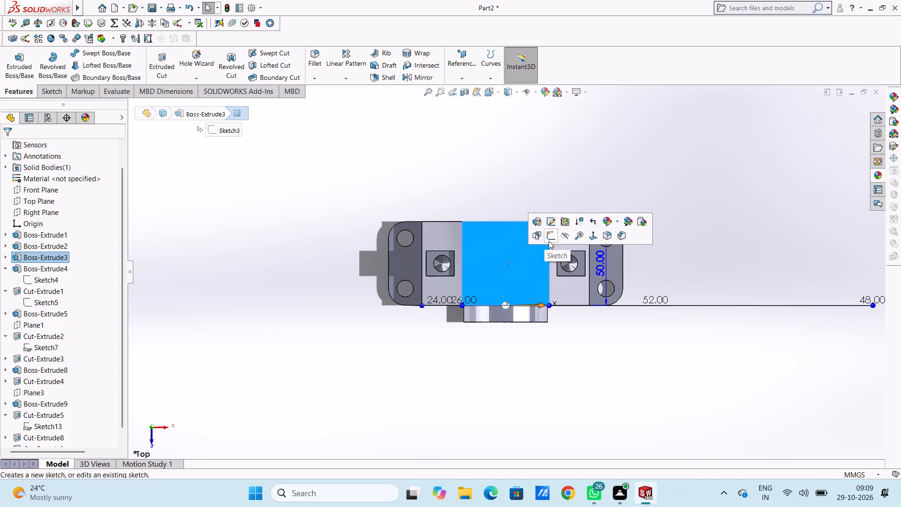
left_click(549, 241)
left_click(471, 184)
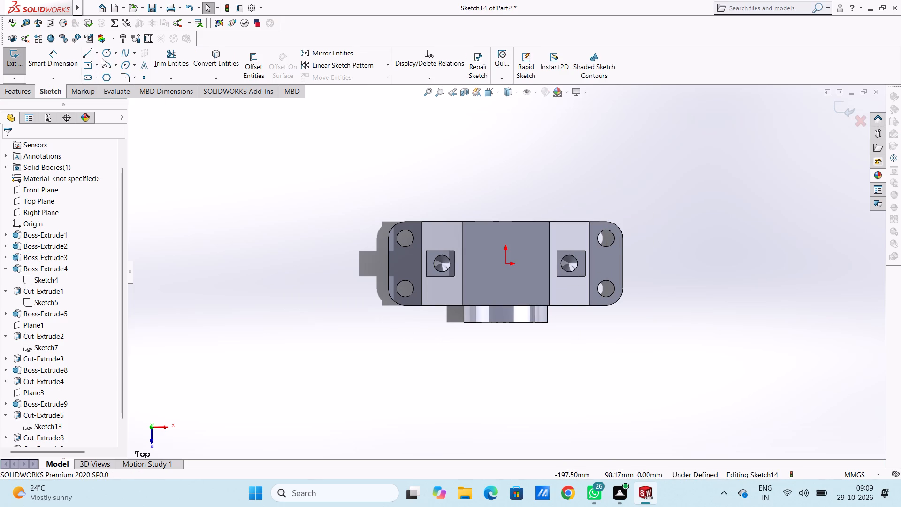
left_click(107, 50)
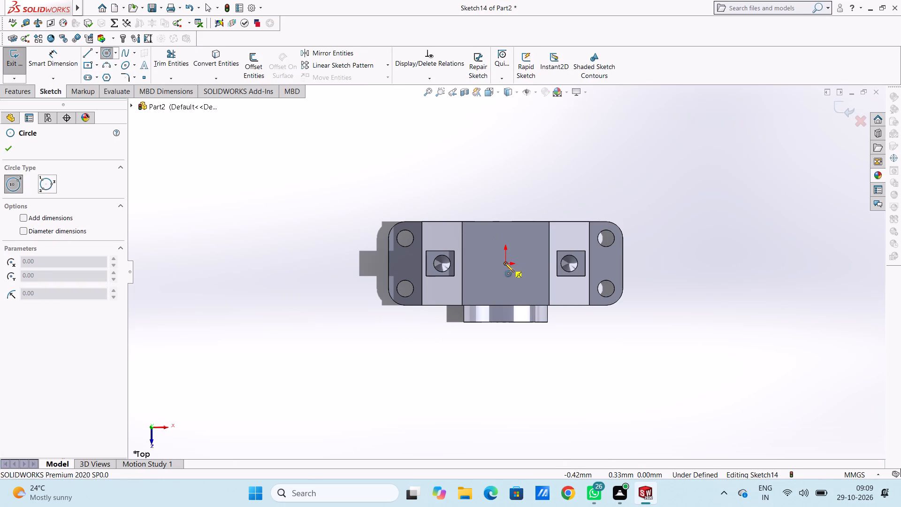
left_click(505, 263)
left_click(524, 241)
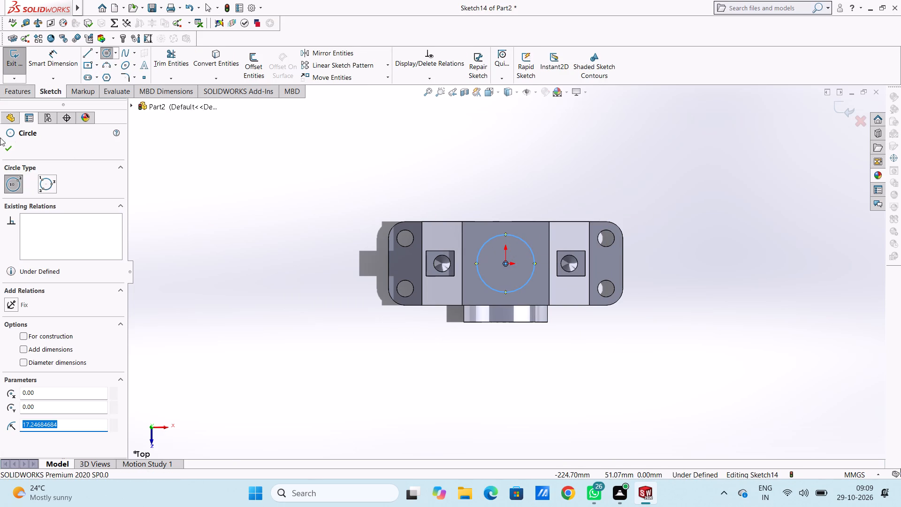
left_click(10, 149)
left_click(275, 191)
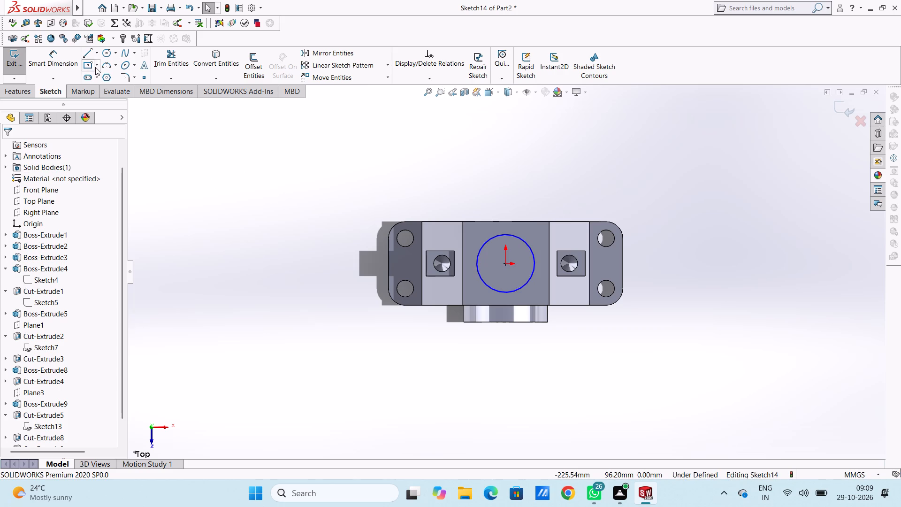
left_click(63, 60)
left_click(519, 238)
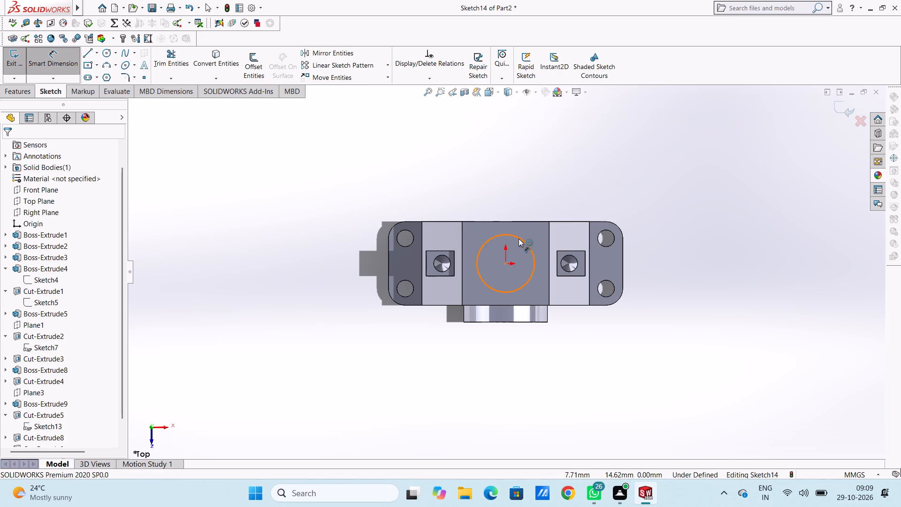
left_click(360, 150)
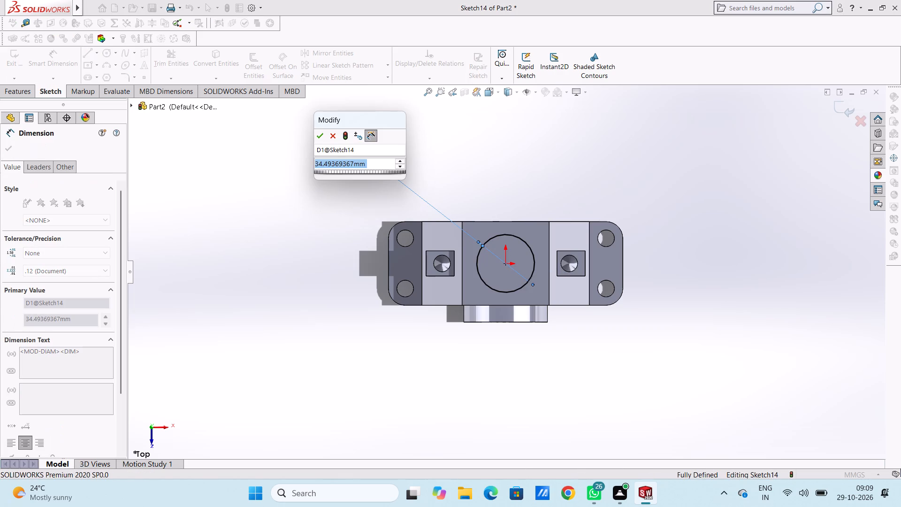
type("25")
key("Return")
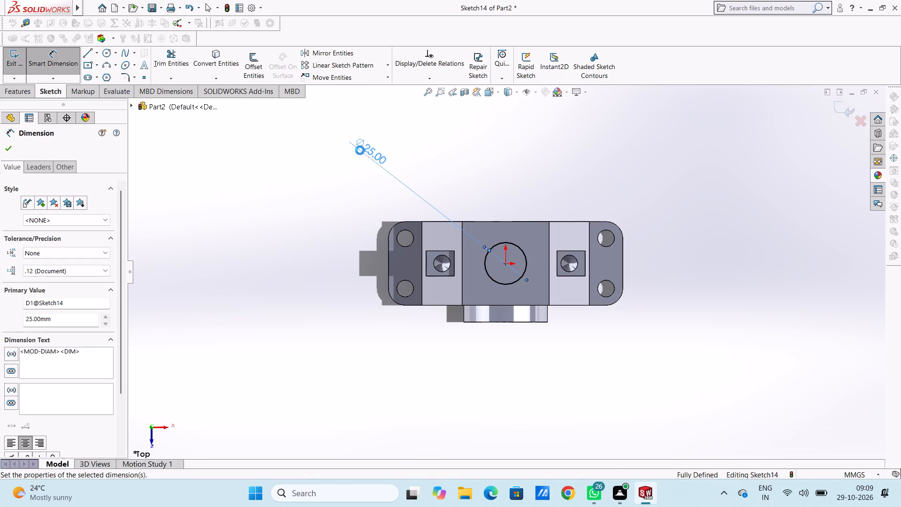
left_click(328, 200)
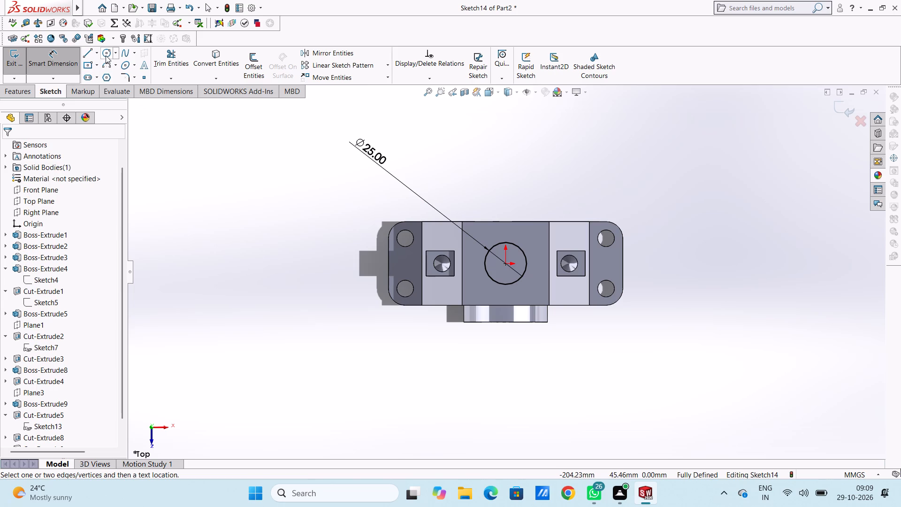
Sketch a concentric inner circle of 6 mm radius at the origin and dimension its diameter as 12 mm.
left_click(106, 57)
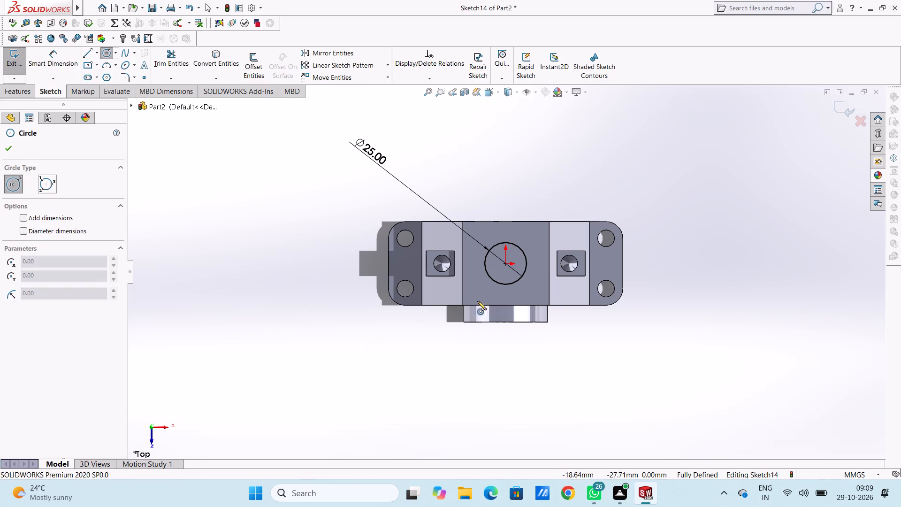
left_click(504, 263)
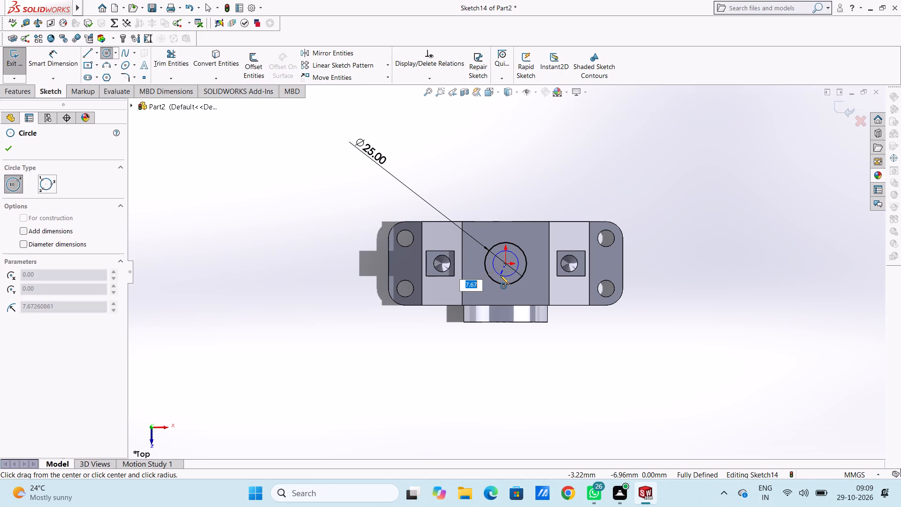
key("6")
key("Return")
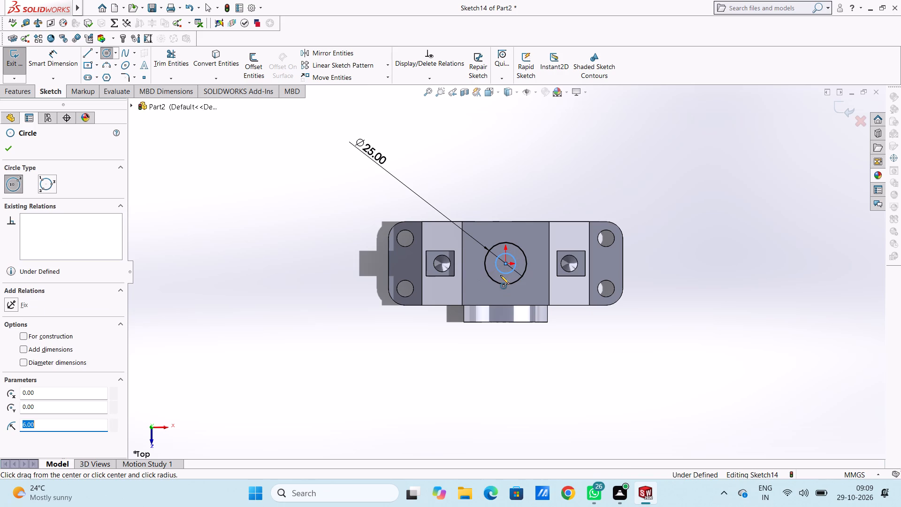
left_click(8, 146)
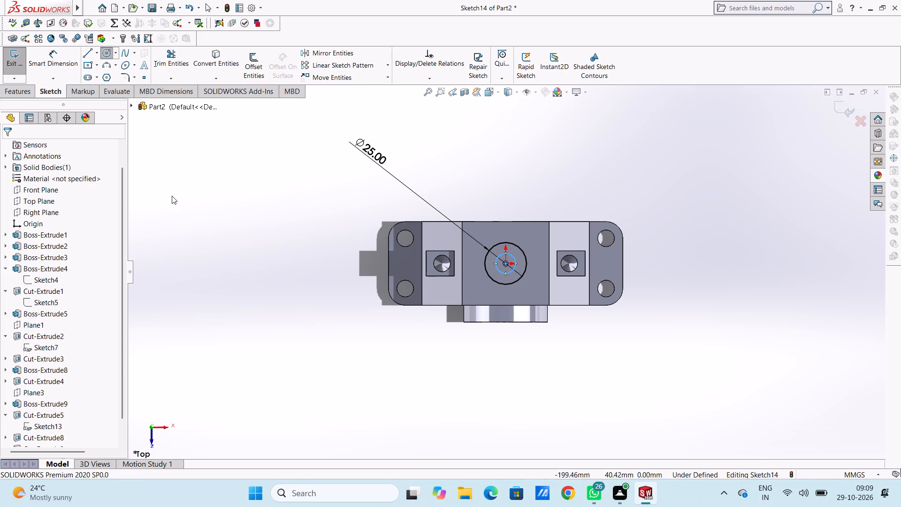
left_click(172, 196)
left_click(55, 56)
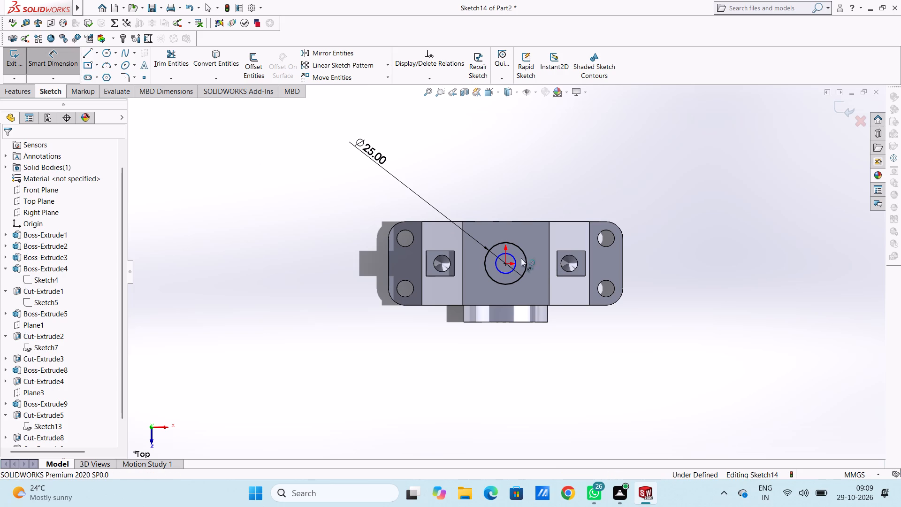
left_click(510, 255)
left_click(639, 159)
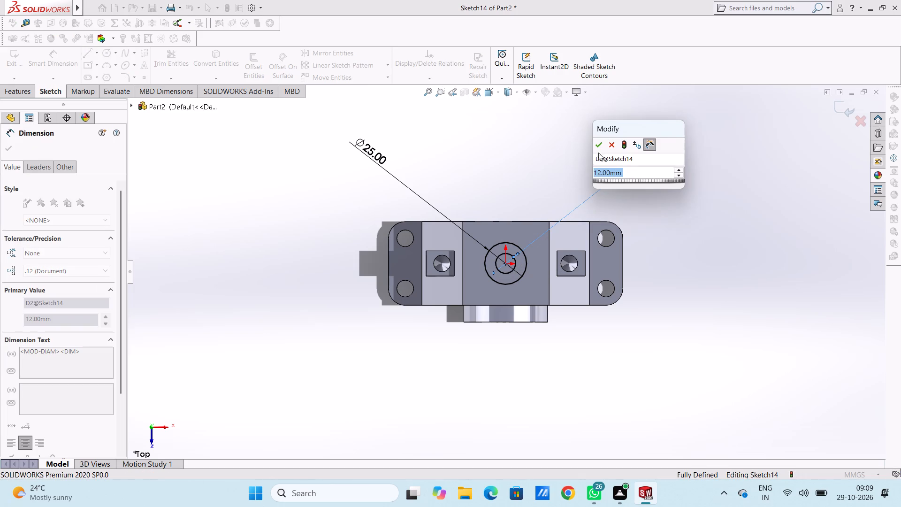
left_click(596, 142)
left_click(527, 169)
Extrude the ring between the two circles upward from the block's top face by 70-48 (22 mm), merged with the body.
middle_click_drag(499, 365, 515, 210)
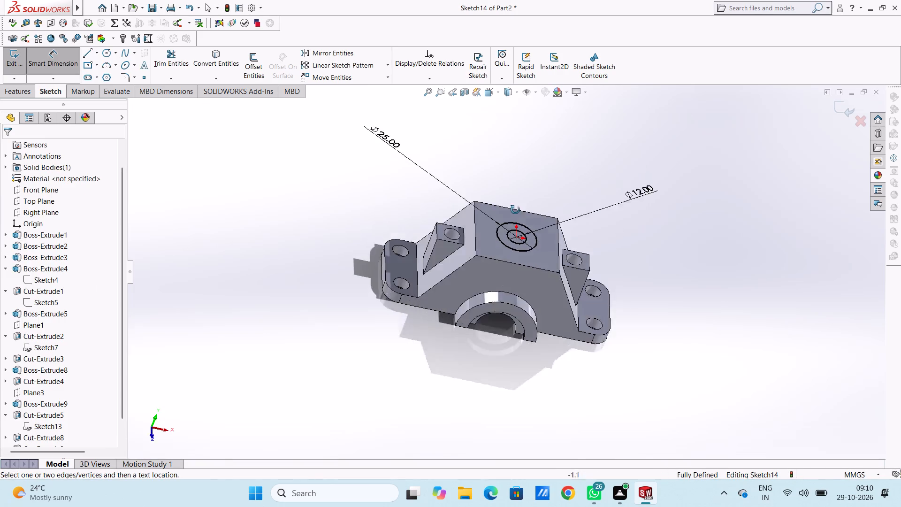
middle_click_drag(515, 210, 503, 192)
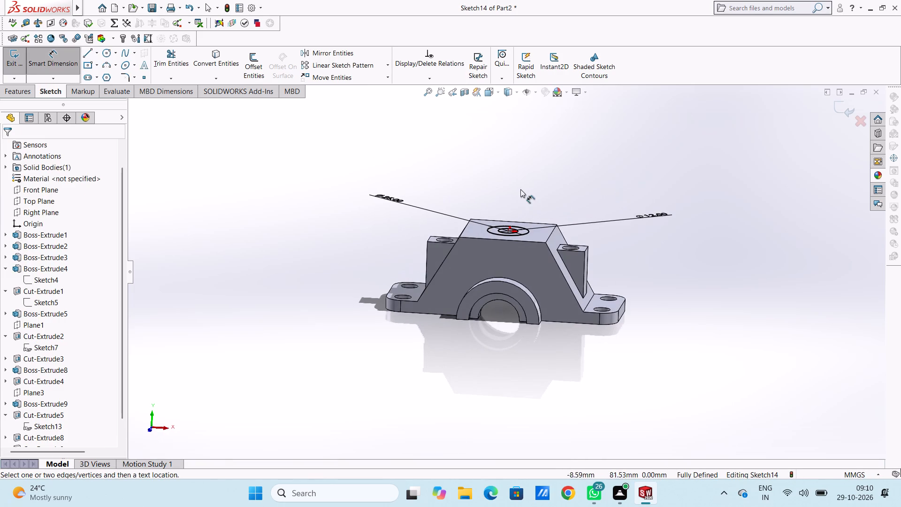
middle_click_drag(524, 185, 523, 202)
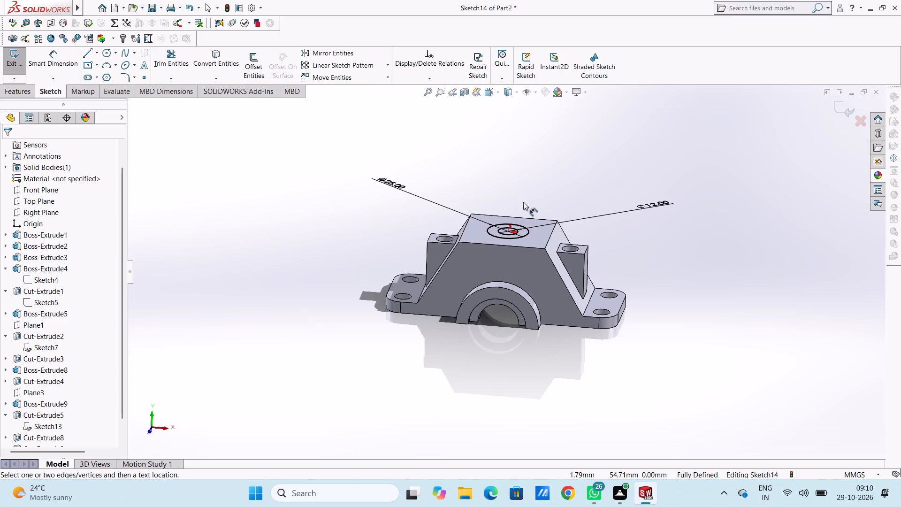
left_click(68, 70)
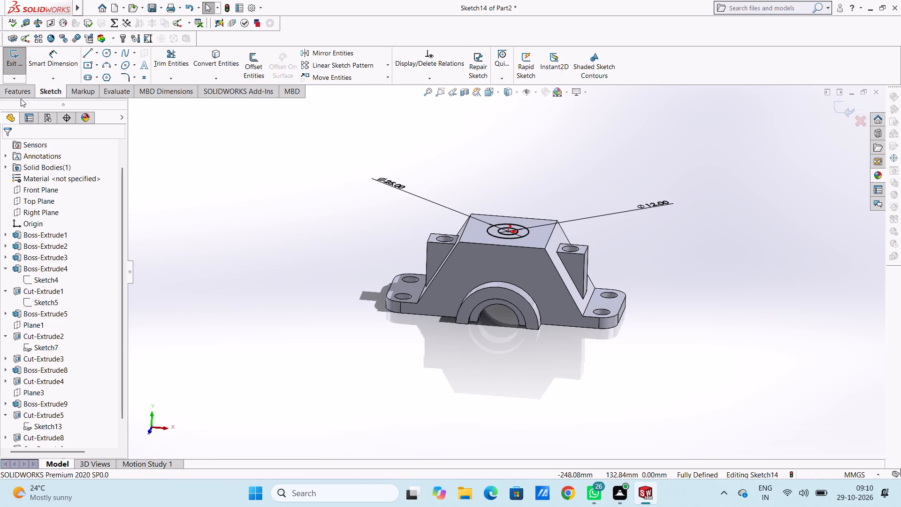
left_click(21, 98)
left_click(21, 65)
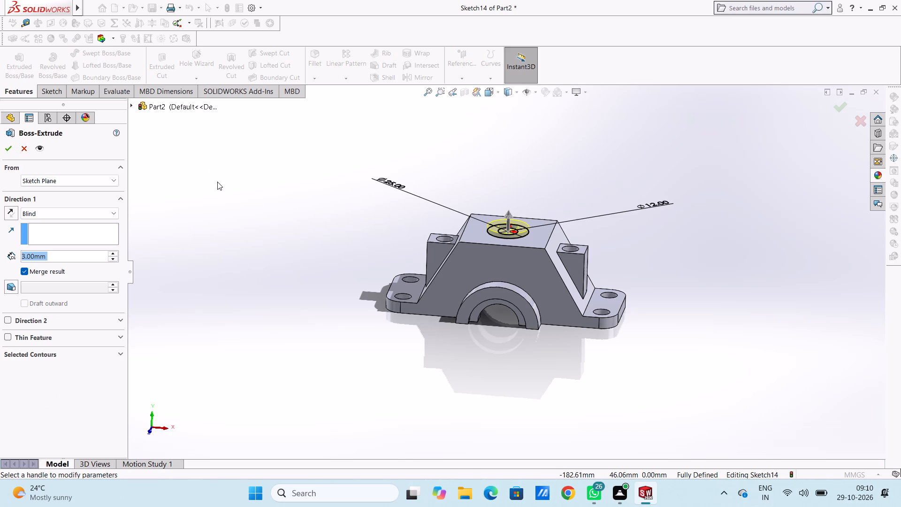
type("70-48")
key("Return")
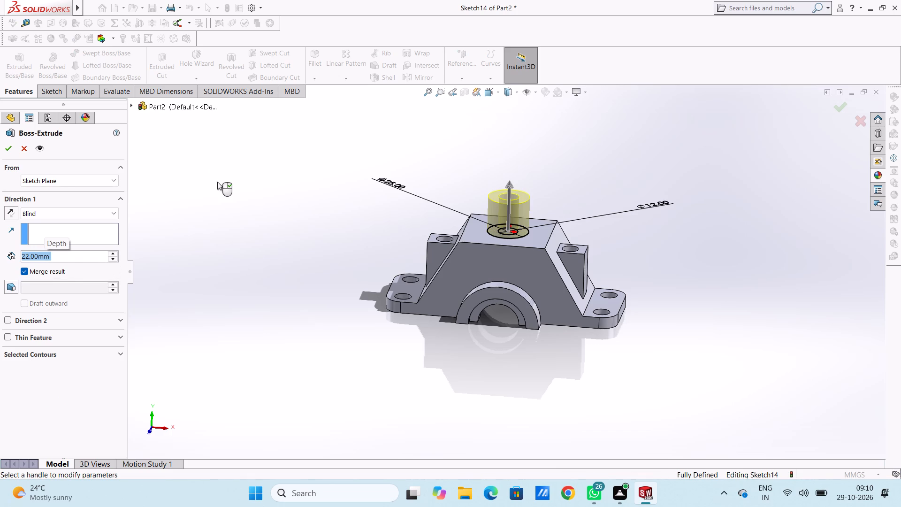
left_click(8, 148)
left_click(255, 251)
Examine the part from above, the front and the underside to check the top boss's bore against the hollow interior.
middle_click_drag(255, 265, 259, 272)
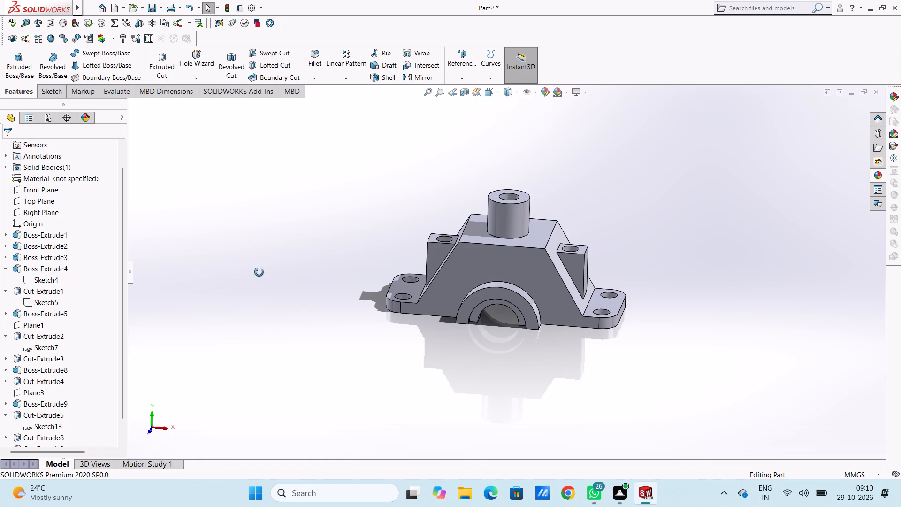
middle_click_drag(259, 272, 263, 374)
middle_click_drag(250, 293, 242, 215)
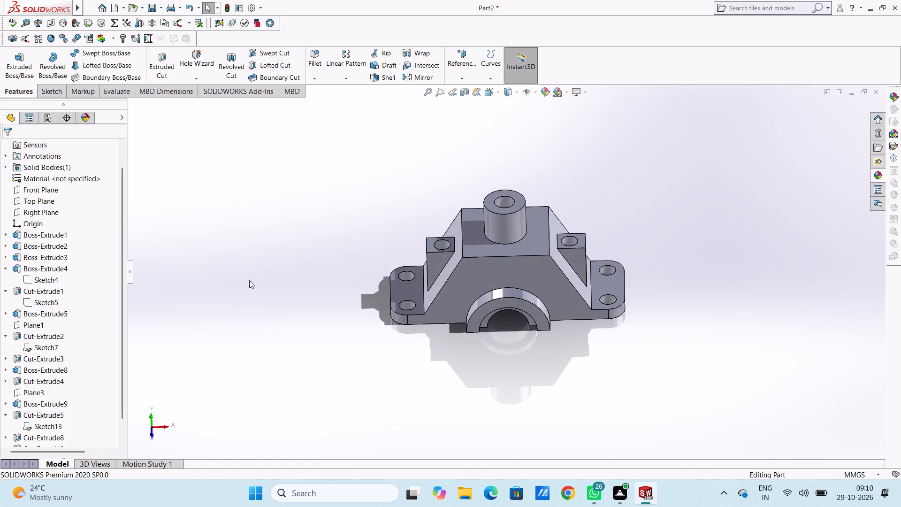
middle_click_drag(263, 349, 250, 249)
middle_click_drag(267, 343, 259, 284)
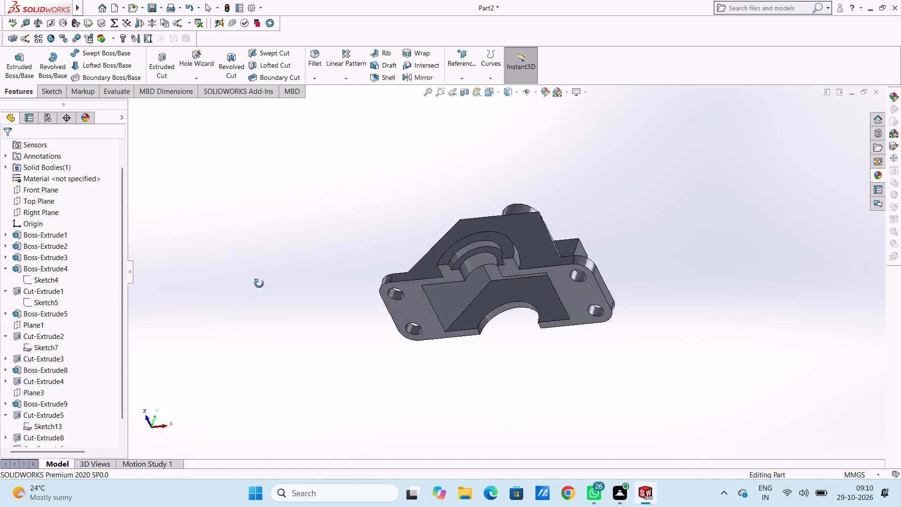
middle_click_drag(259, 284, 235, 379)
middle_click_drag(289, 243, 295, 377)
middle_click_drag(282, 312, 262, 380)
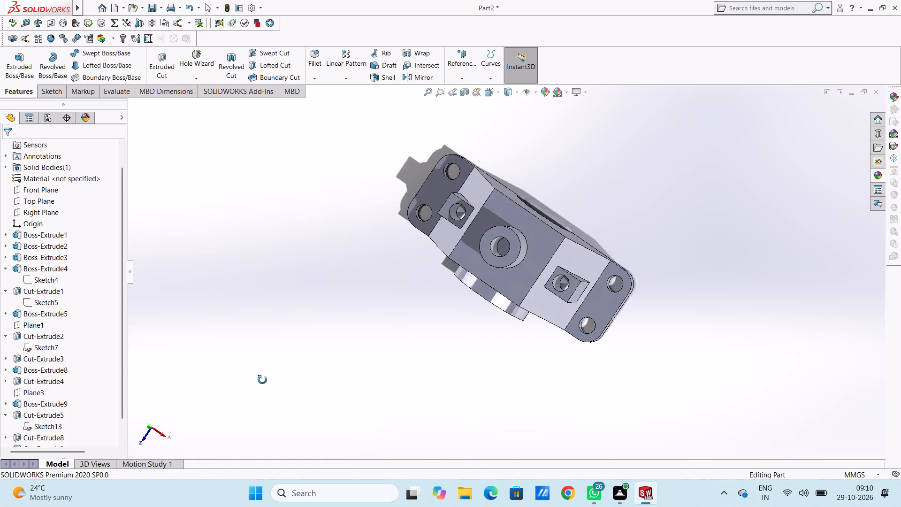
middle_click_drag(262, 380, 292, 363)
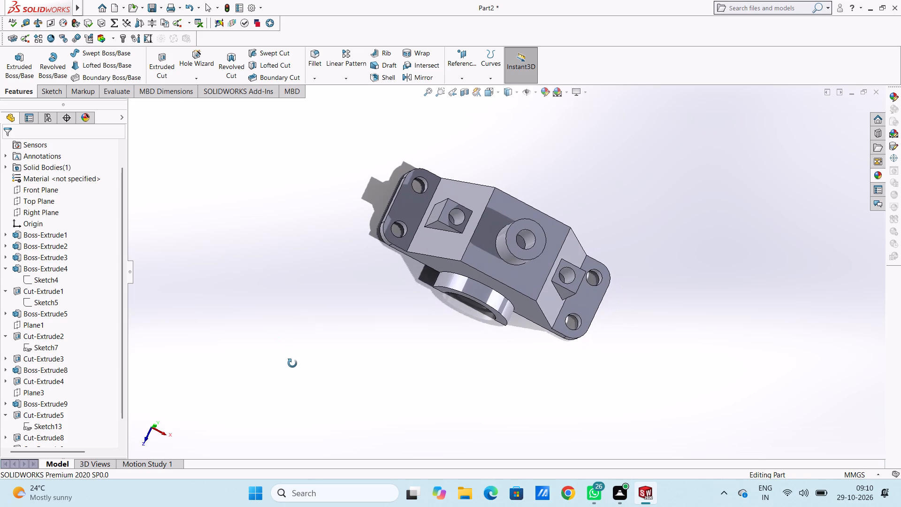
middle_click_drag(292, 363, 291, 363)
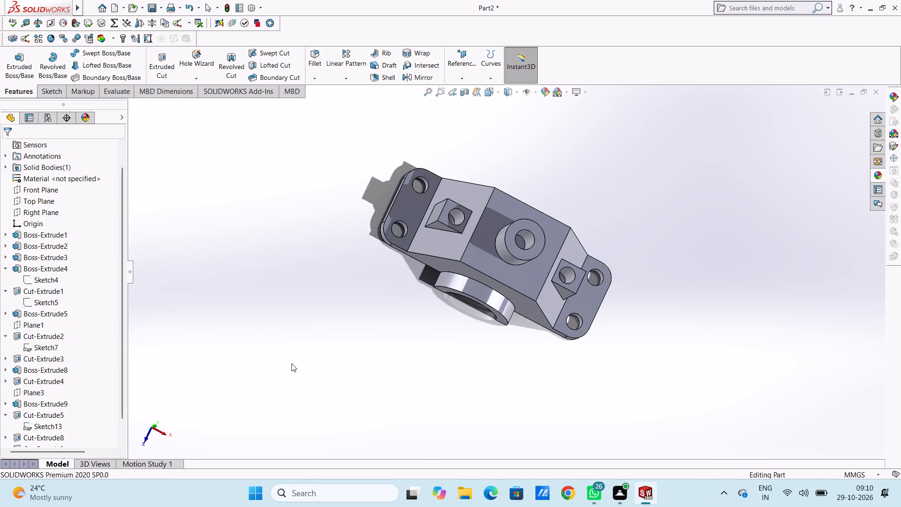
On the trapezoidal block's top face, sketch a 6 mm radius circle at the origin and dimension its diameter as 12 mm.
key("ctrl+5")
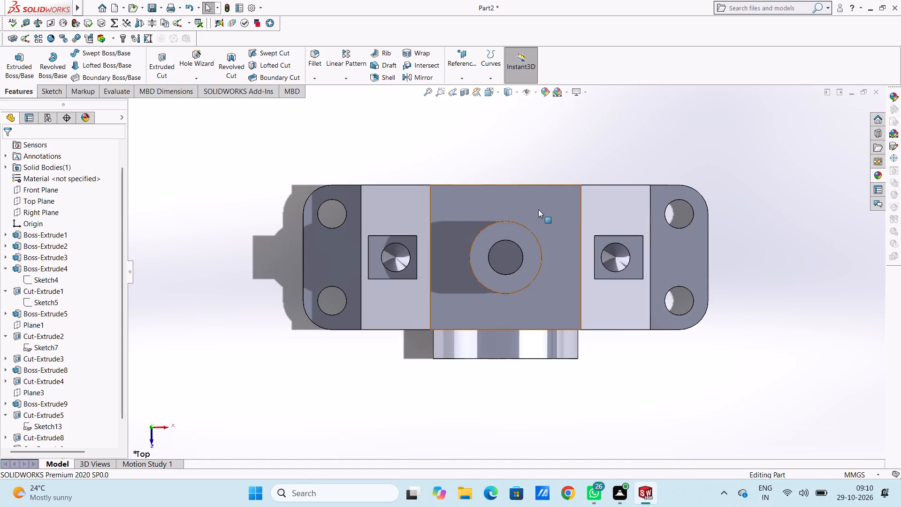
left_click(538, 209)
left_click(579, 182)
left_click(513, 158)
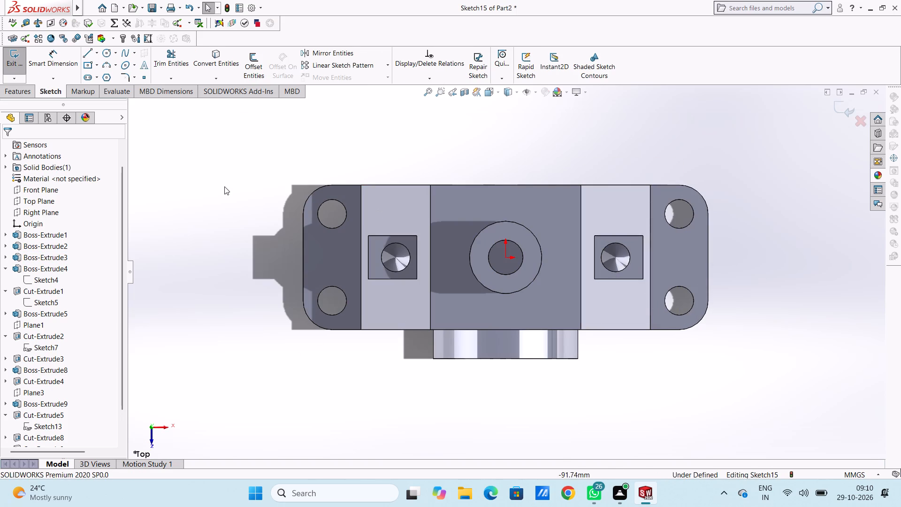
left_click(106, 52)
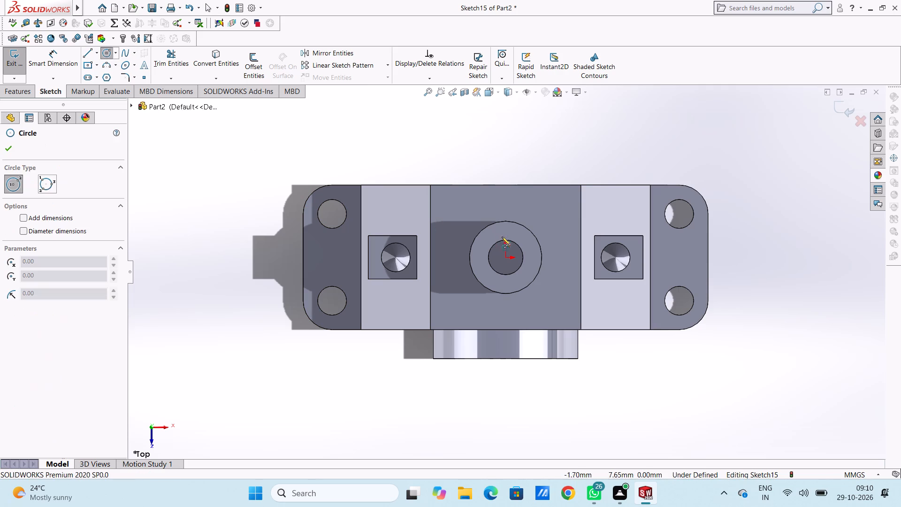
left_click(505, 259)
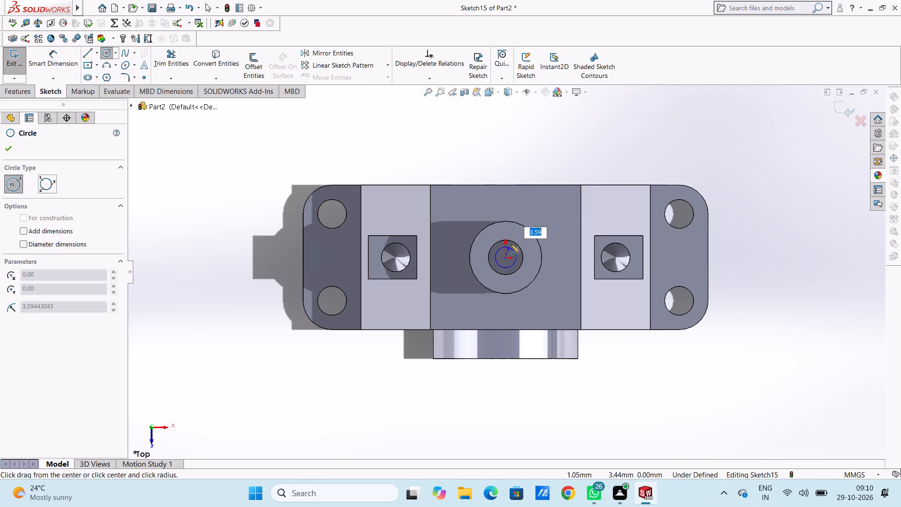
left_click(511, 243)
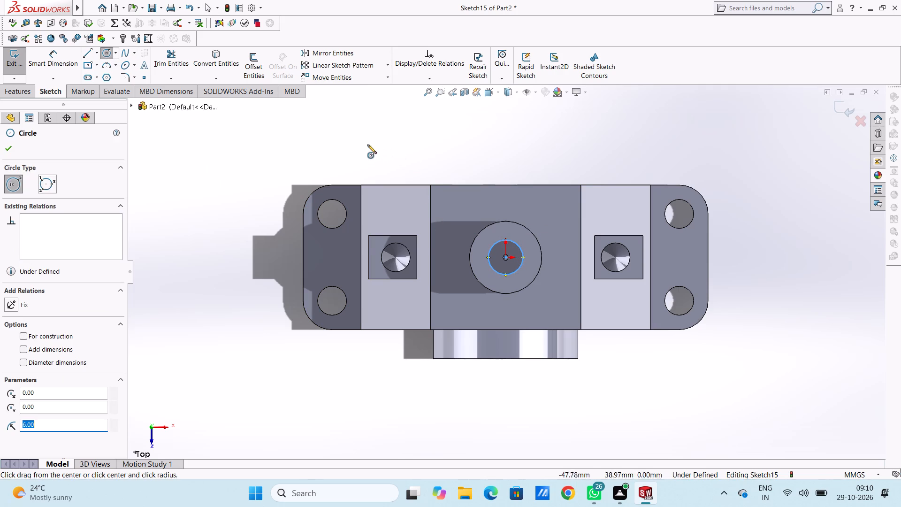
right_click(367, 145)
left_click(379, 152)
left_click(302, 153)
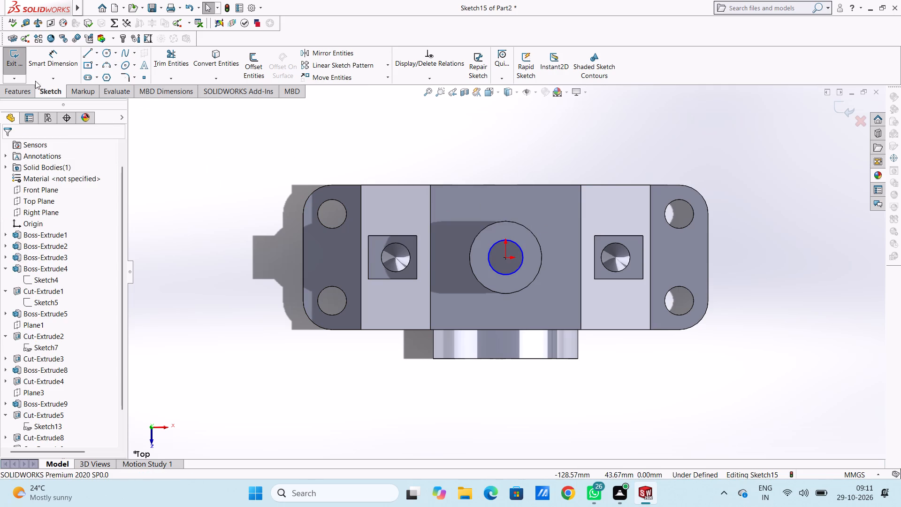
left_click(51, 54)
left_click(512, 239)
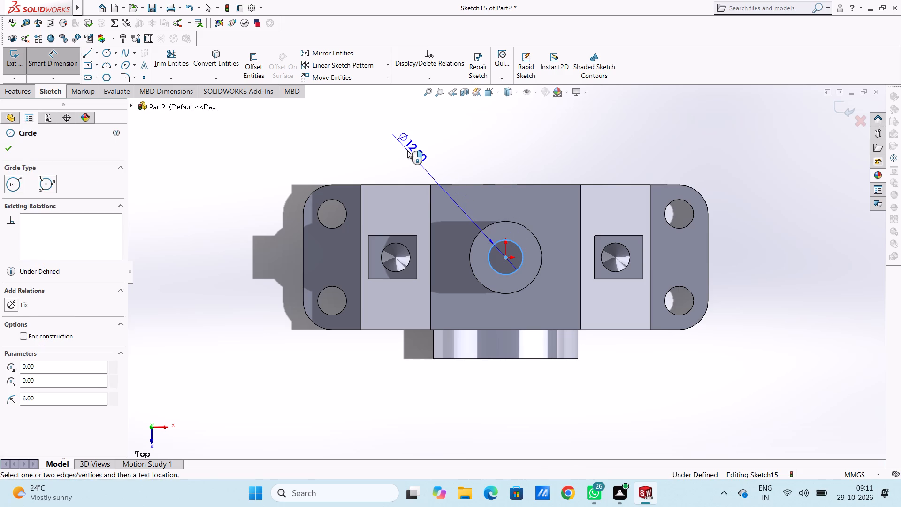
left_click(407, 150)
left_click(364, 135)
left_click(336, 145)
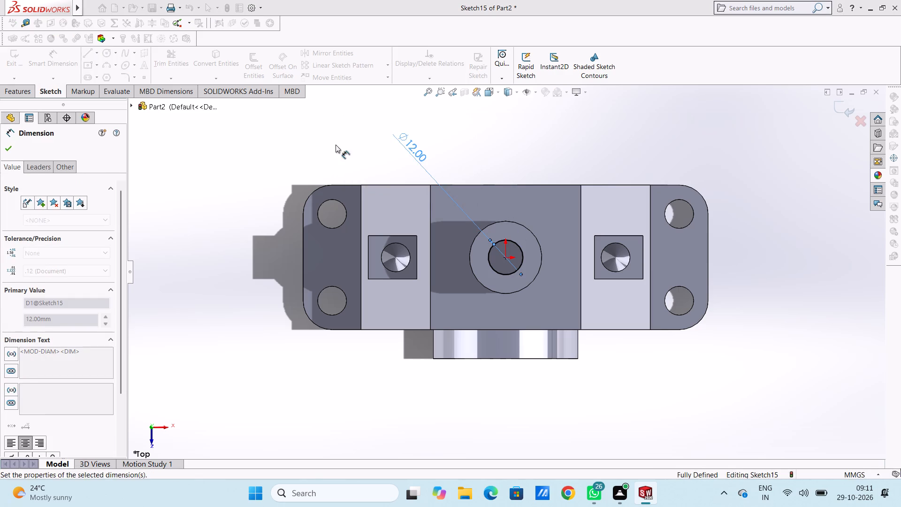
Extrude-cut the 12 mm circle Through All, from the block's top face down into the hollow interior.
middle_click_drag(260, 328, 276, 222)
middle_click_drag(278, 358, 268, 217)
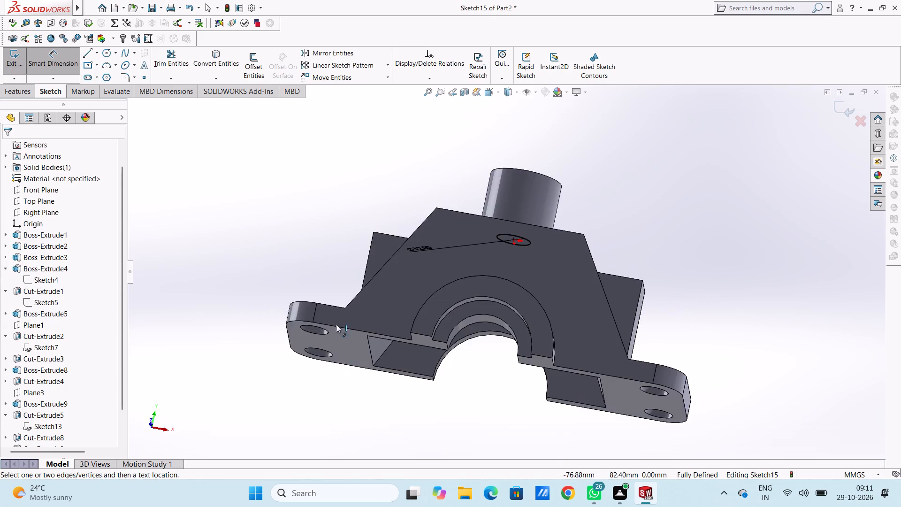
middle_click_drag(337, 399, 330, 267)
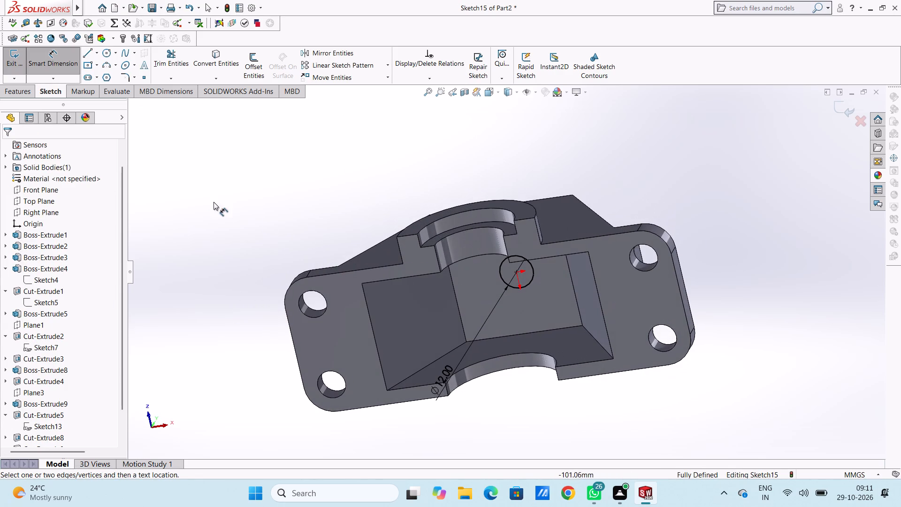
left_click(51, 58)
left_click(18, 90)
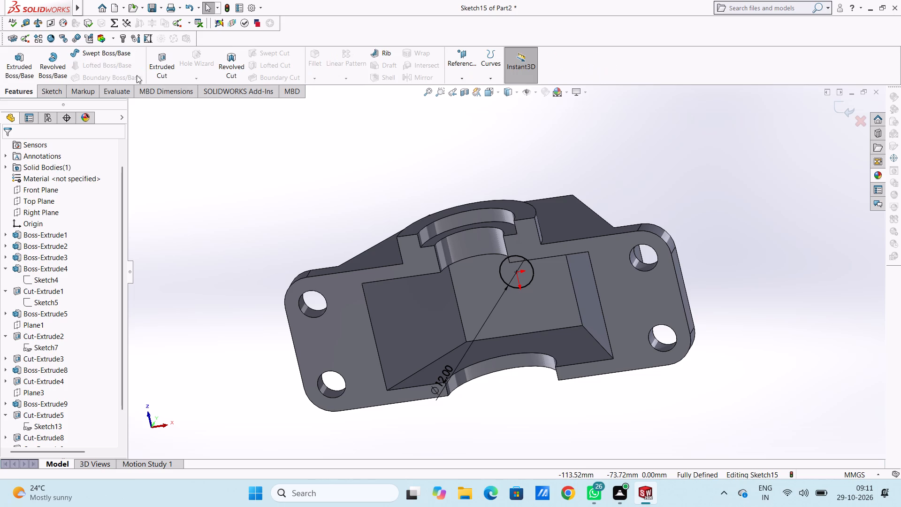
left_click(168, 61)
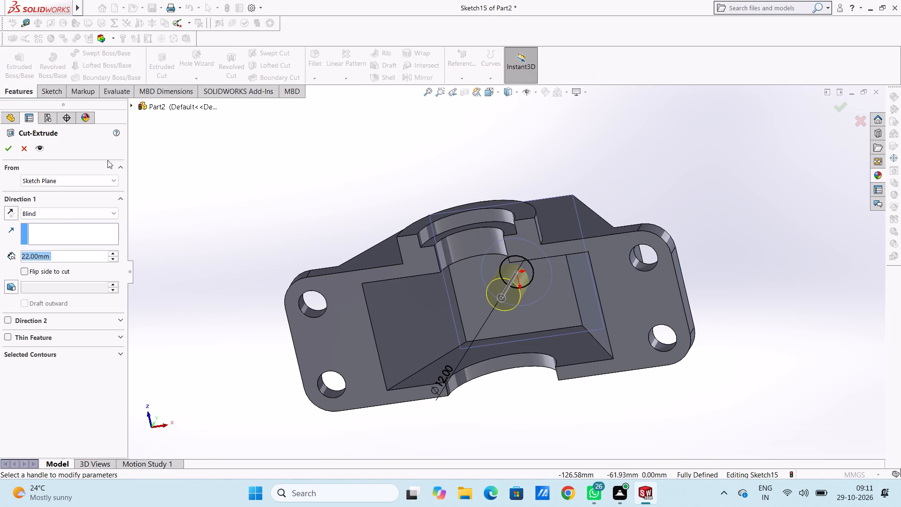
left_click(63, 211)
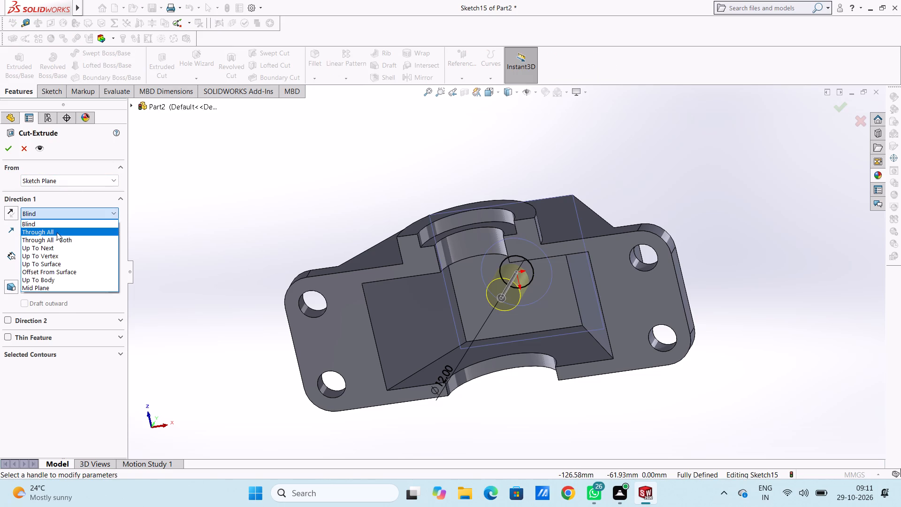
left_click(57, 232)
left_click(4, 149)
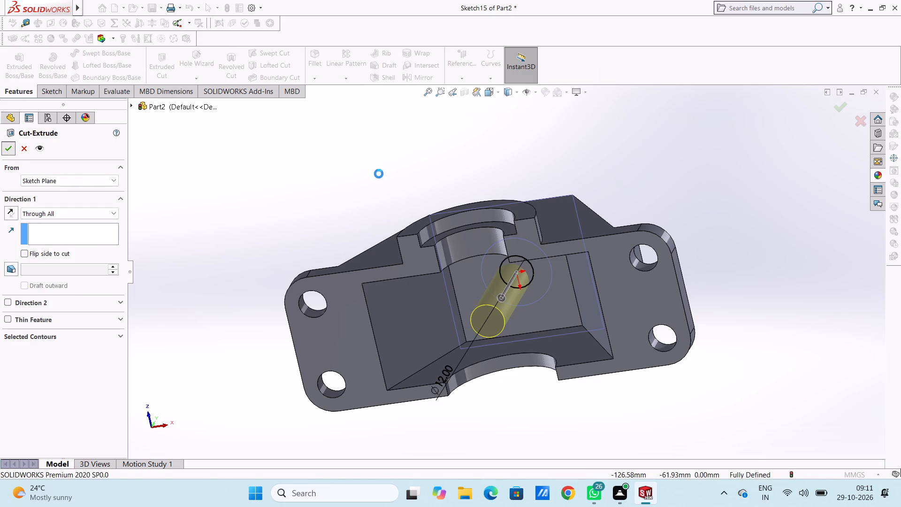
left_click(379, 174)
Start a chamfer on the 12 mm bore's lower circular edge at the cavity ceiling, with 2 mm distance at 45 degrees.
middle_click_drag(361, 193, 379, 166)
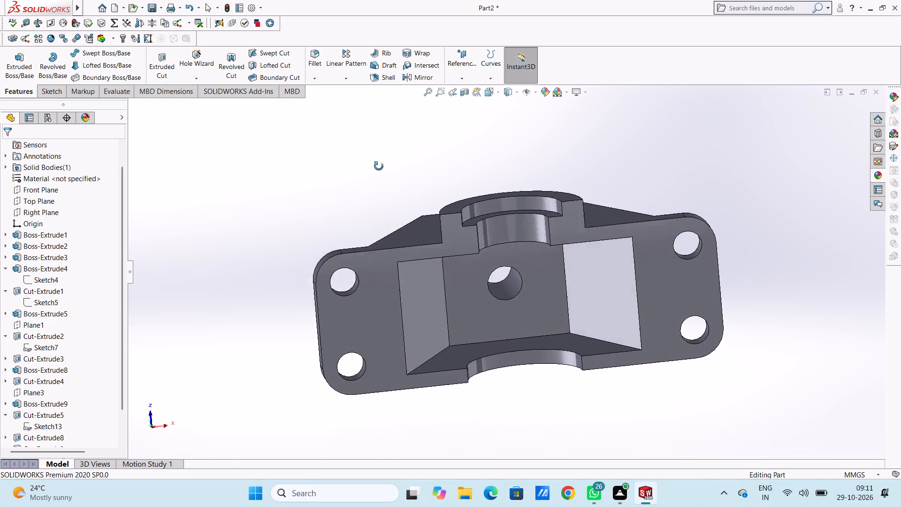
middle_click_drag(379, 166, 355, 254)
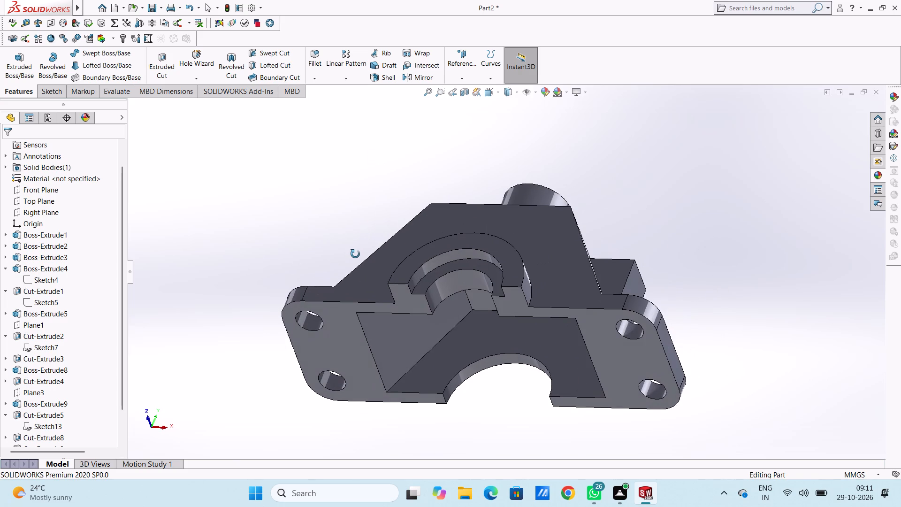
middle_click_drag(355, 254, 378, 226)
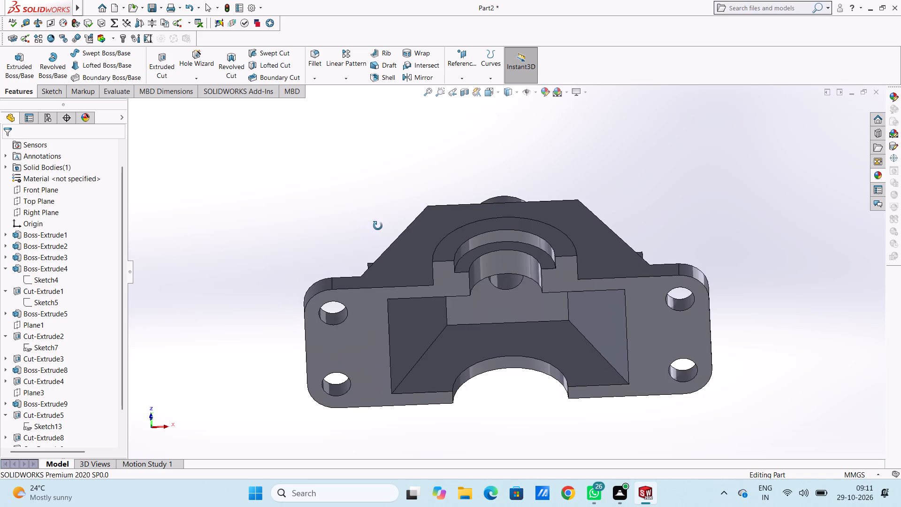
middle_click_drag(378, 226, 367, 191)
scroll(503, 247, "down", 3)
middle_click_drag(561, 277, 548, 266)
scroll(543, 279, "down", 4)
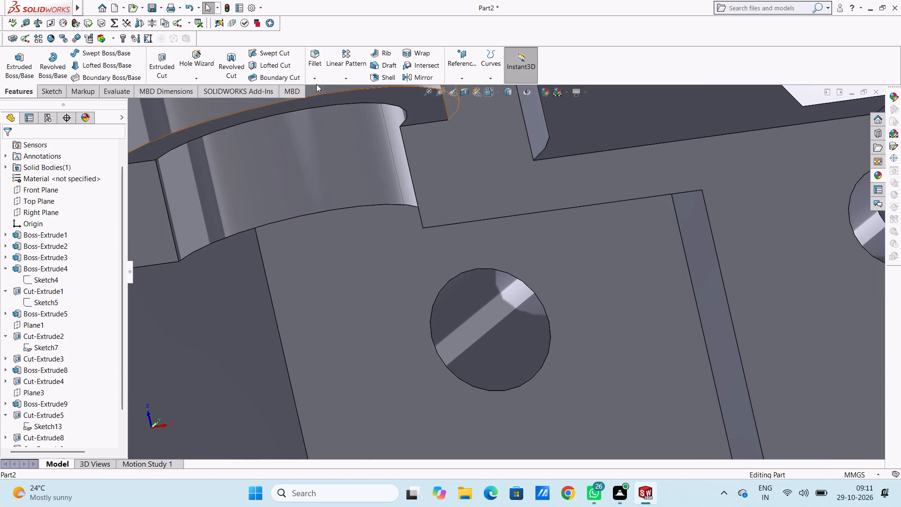
left_click(316, 79)
left_click(318, 103)
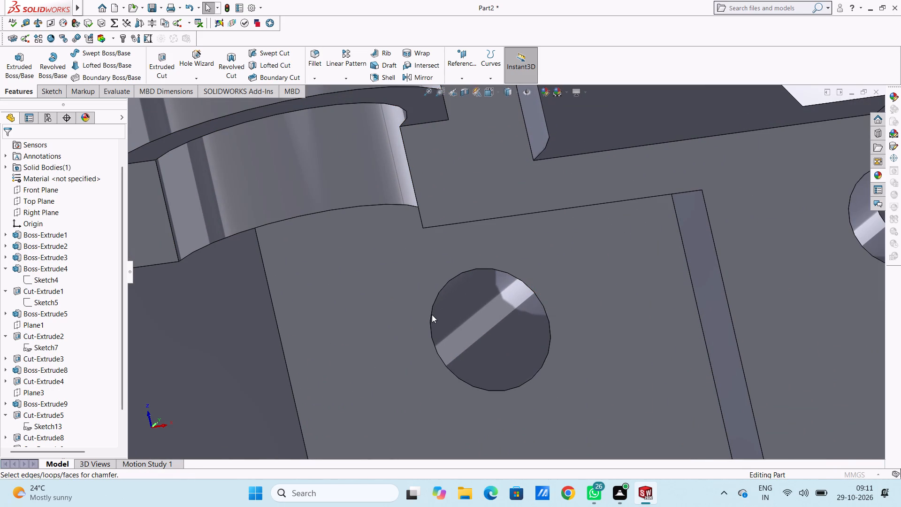
left_click(430, 314)
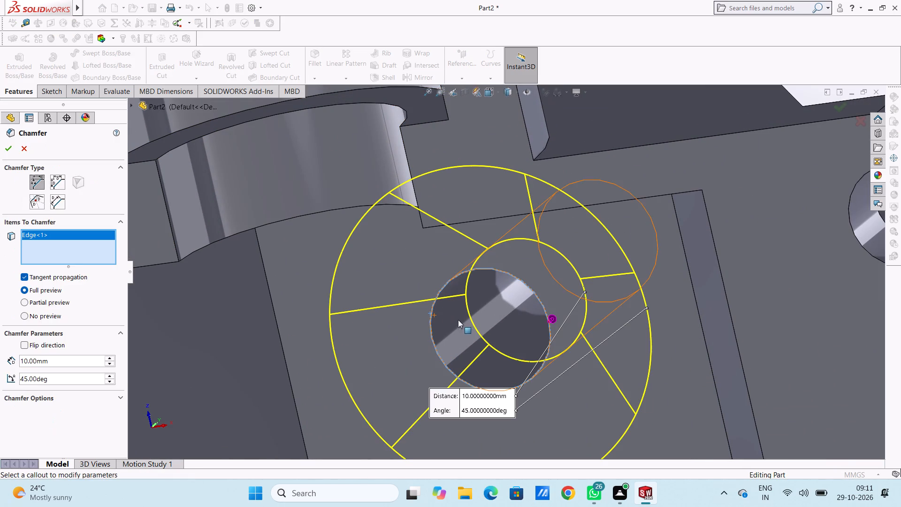
double_click(95, 361)
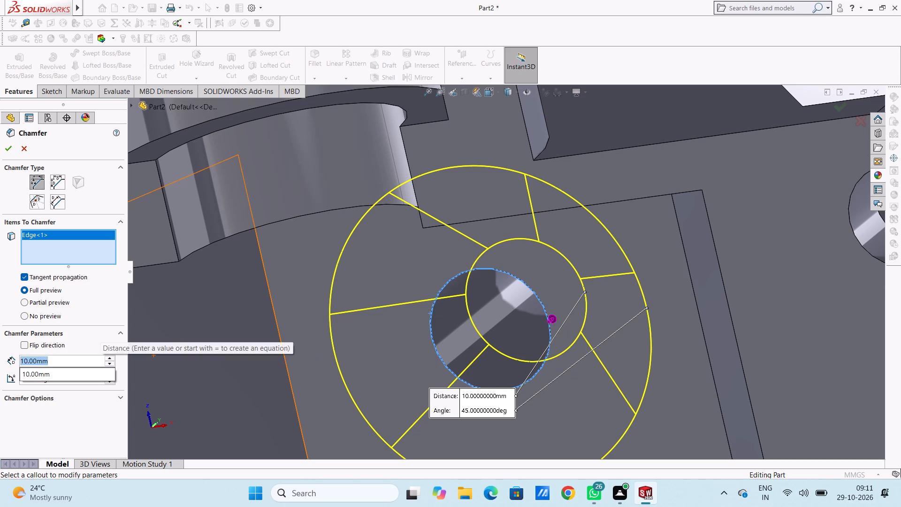
key("2")
key("Return")
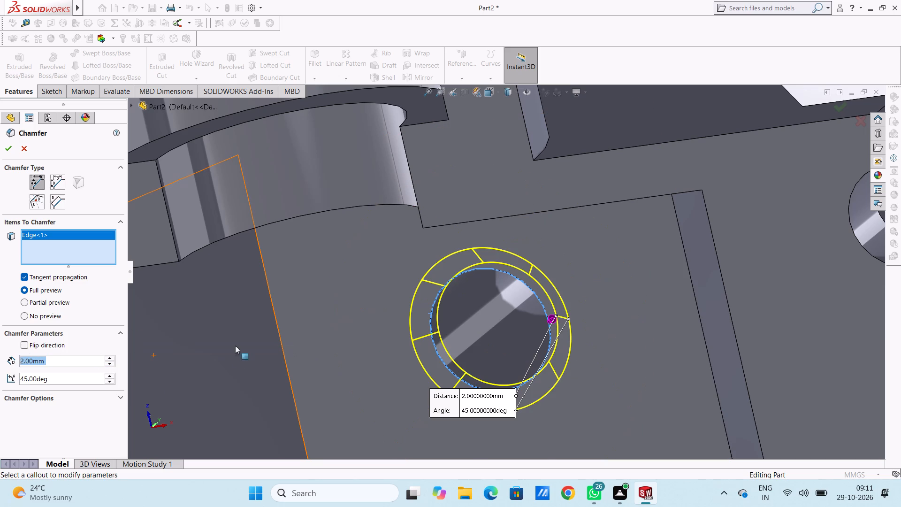
Set the bore edge's chamfer distance to 3 mm at 45 degrees and apply the chamfer.
scroll(439, 345, "up", 4)
middle_click_drag(366, 160, 391, 258)
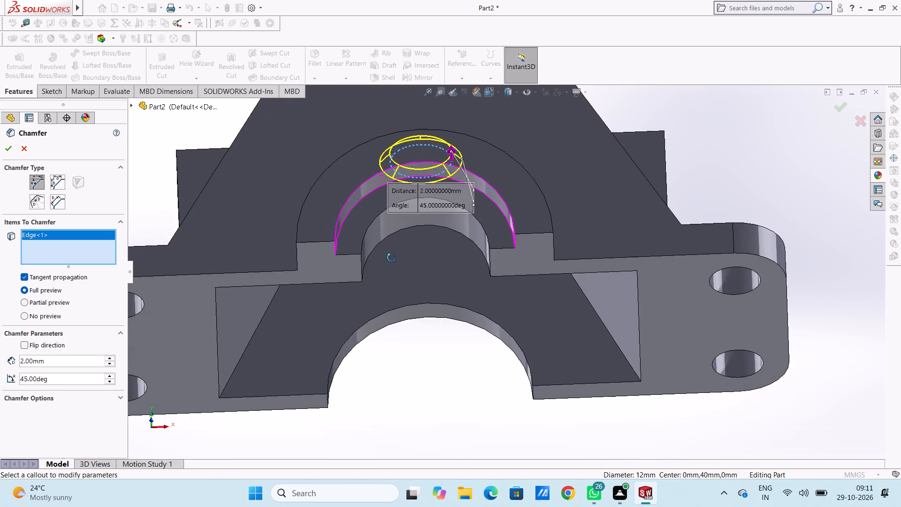
middle_click_drag(391, 258, 390, 309)
scroll(390, 309, "up", 4)
middle_click_drag(452, 328, 455, 347)
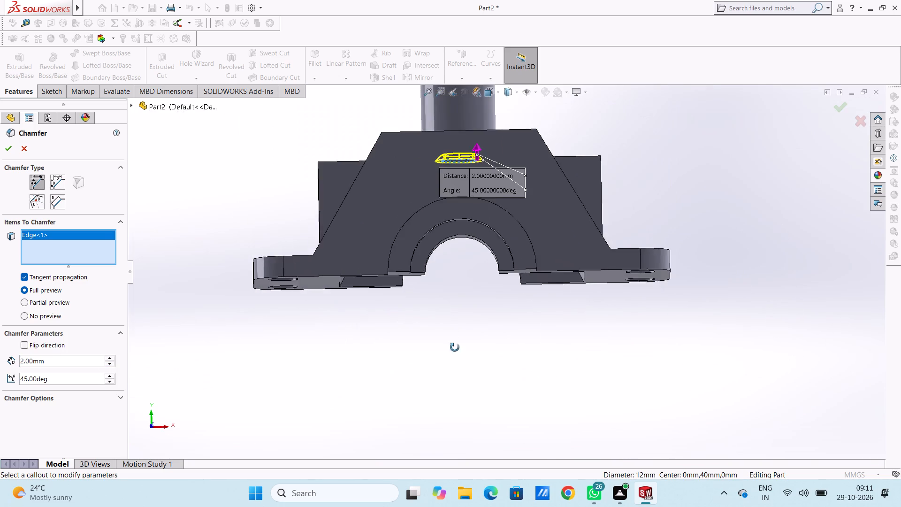
middle_click_drag(455, 347, 454, 360)
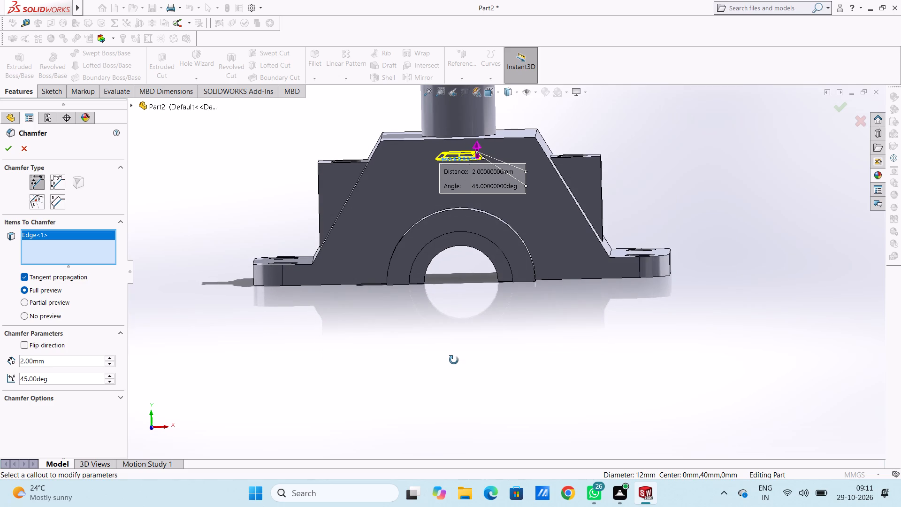
middle_click_drag(454, 360, 452, 360)
double_click(72, 355)
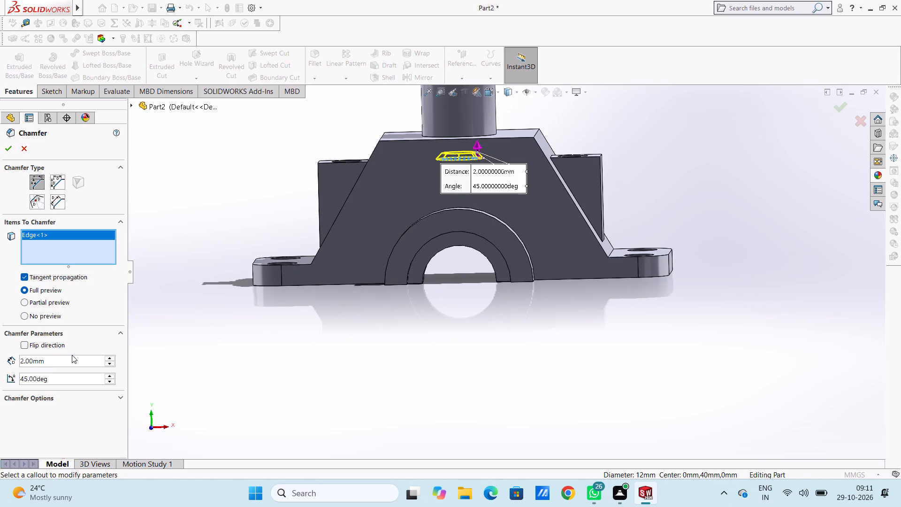
double_click(71, 363)
key("3")
key("Return")
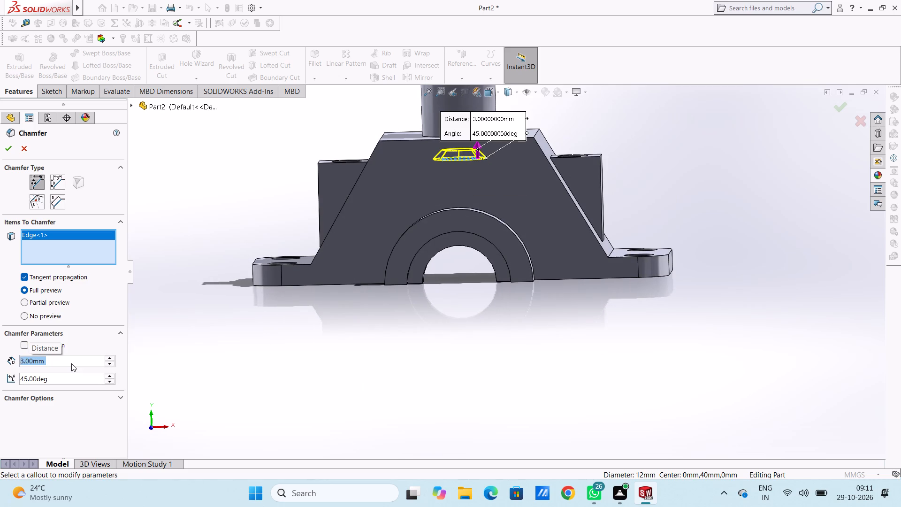
left_click(10, 148)
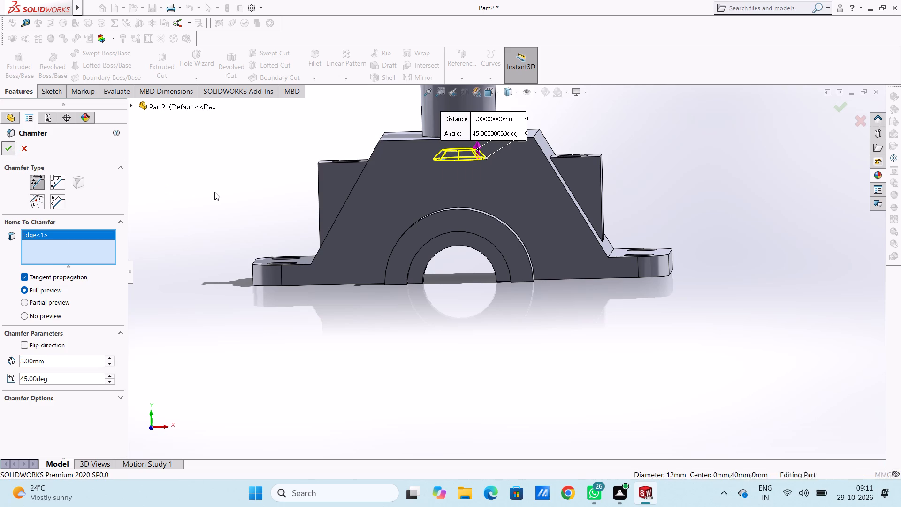
Examine the chamfered bore from inside the cavity and the whole part from several angles.
left_click(214, 192)
middle_click_drag(291, 371, 277, 175)
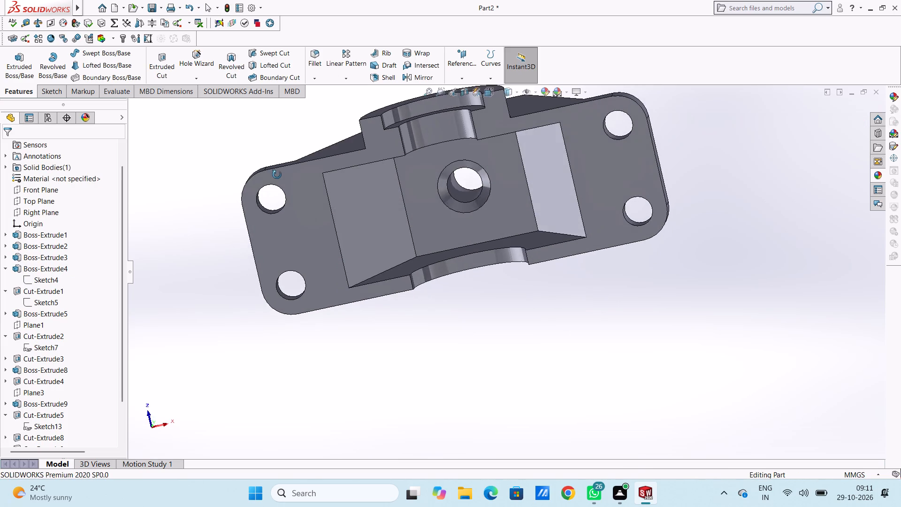
middle_click_drag(277, 175, 290, 334)
scroll(278, 205, "up", 4)
middle_click_drag(379, 194, 372, 279)
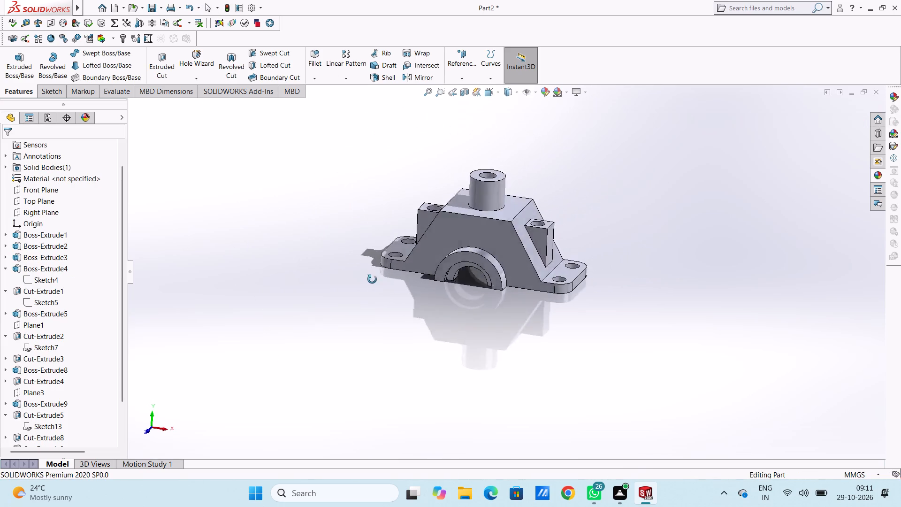
middle_click_drag(372, 279, 362, 282)
middle_click_drag(374, 332, 414, 359)
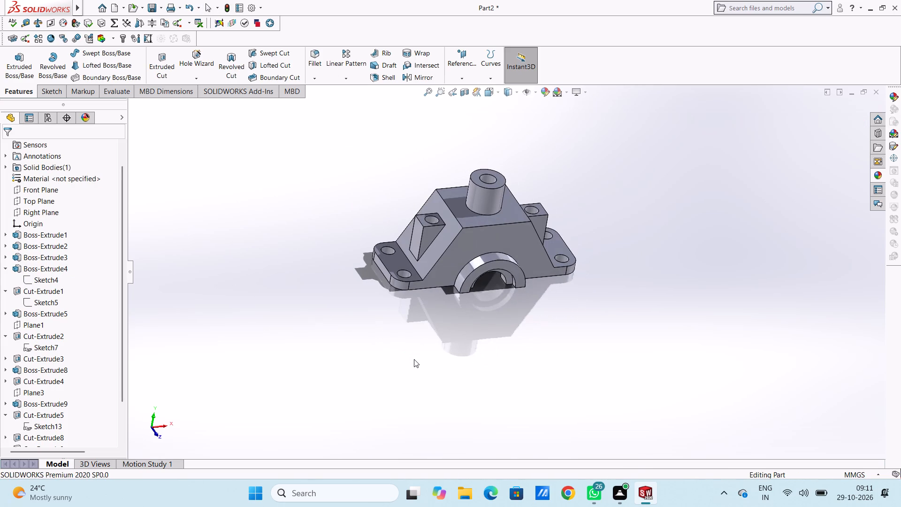
On the top boss's upper face, sketch a circle of about 9.4 mm radius centred on the origin.
key("ctrl+5")
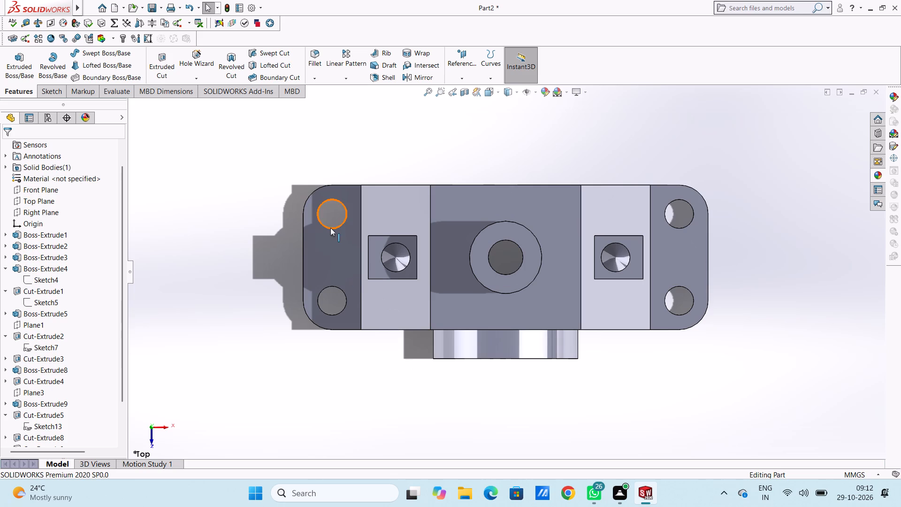
left_click(514, 234)
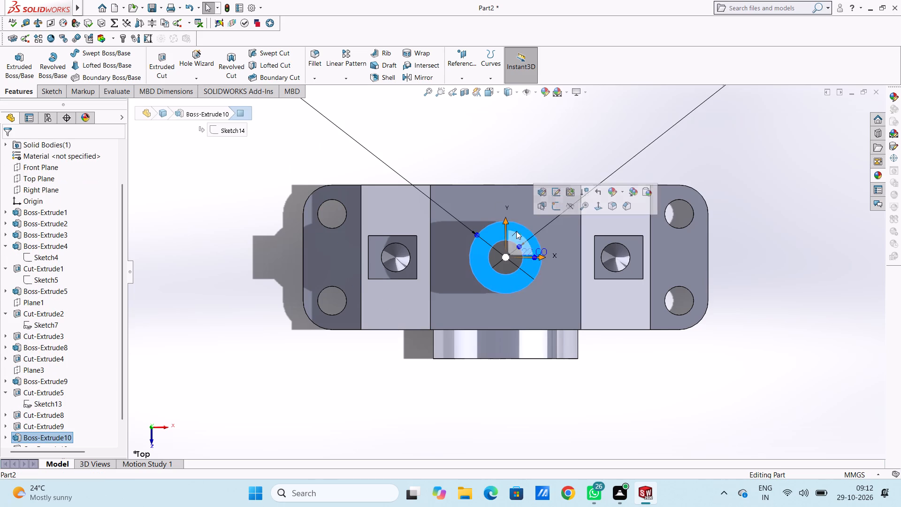
left_click(557, 208)
left_click(515, 168)
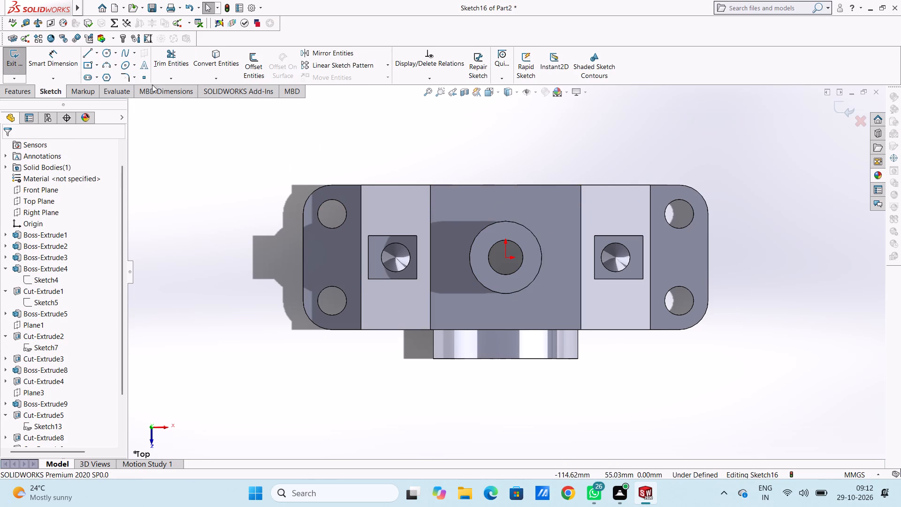
left_click(104, 56)
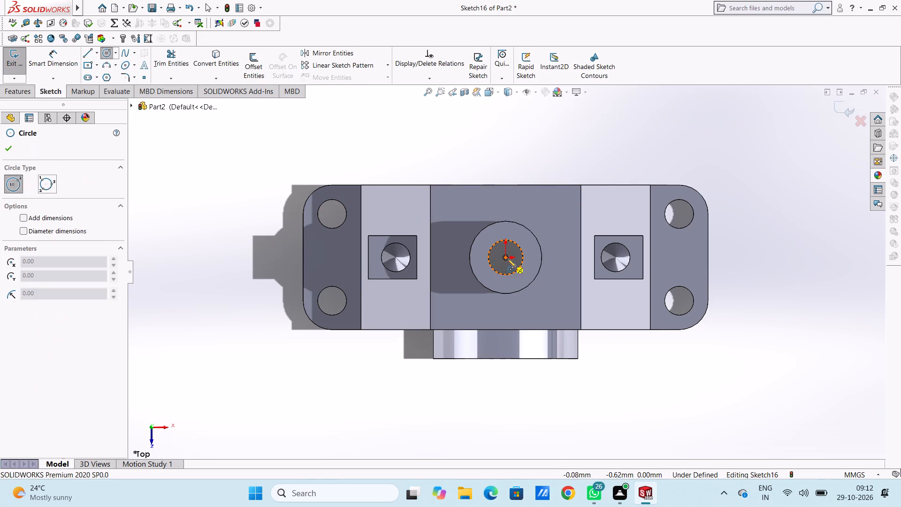
left_click(507, 258)
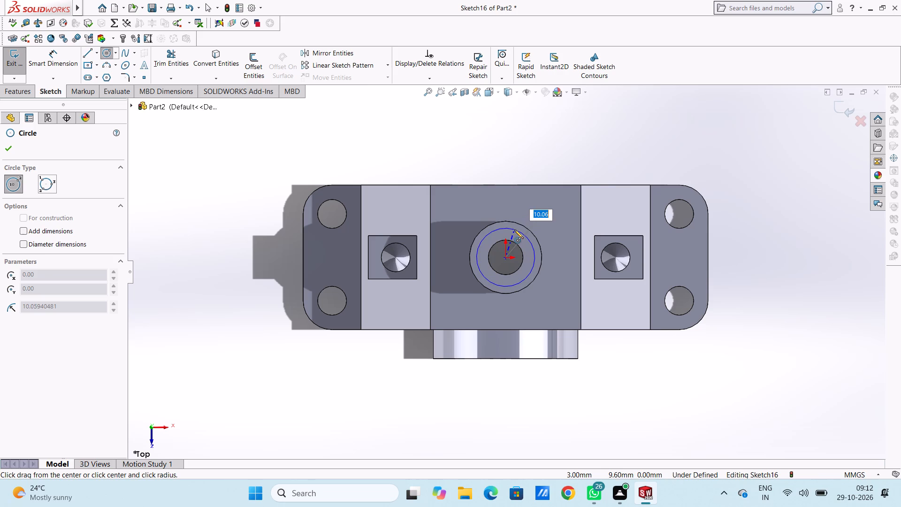
left_click(514, 231)
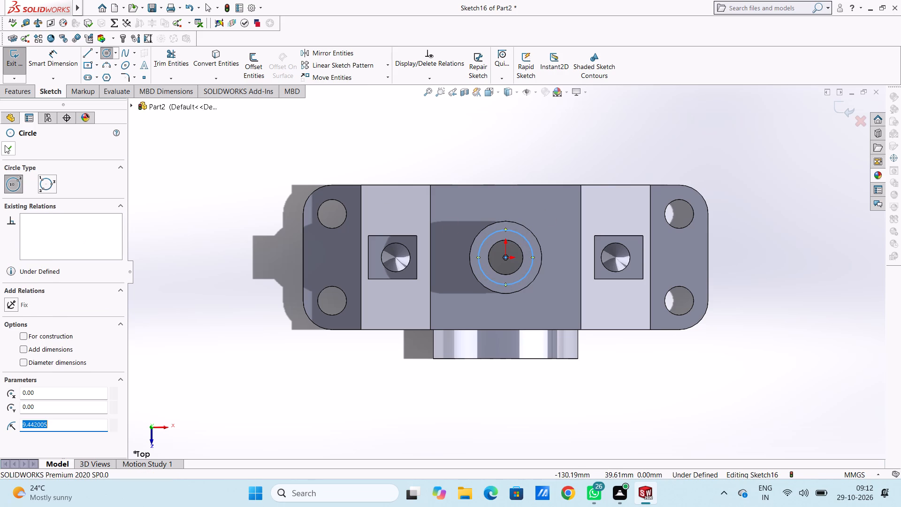
left_click(5, 146)
left_click(277, 179)
Dimension the new circle on the top boss with a diameter of 15 mm.
left_click(72, 59)
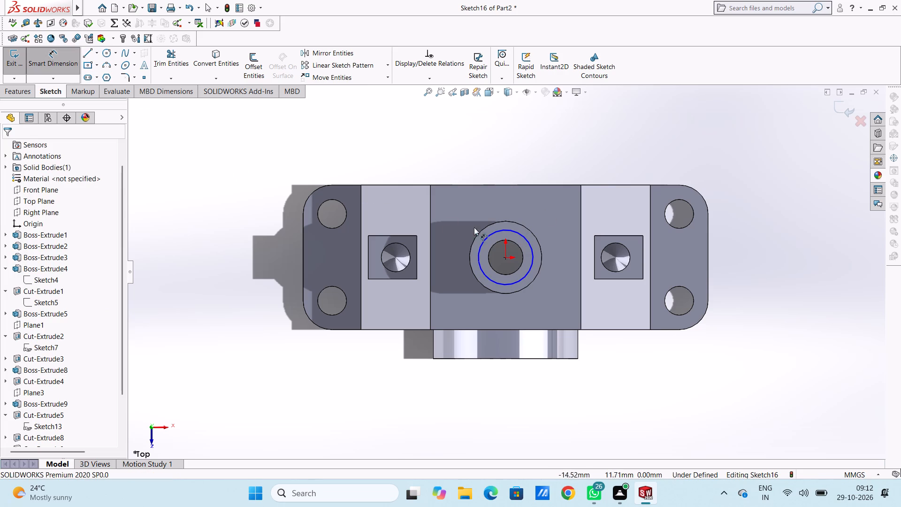
left_click(503, 232)
left_click(375, 140)
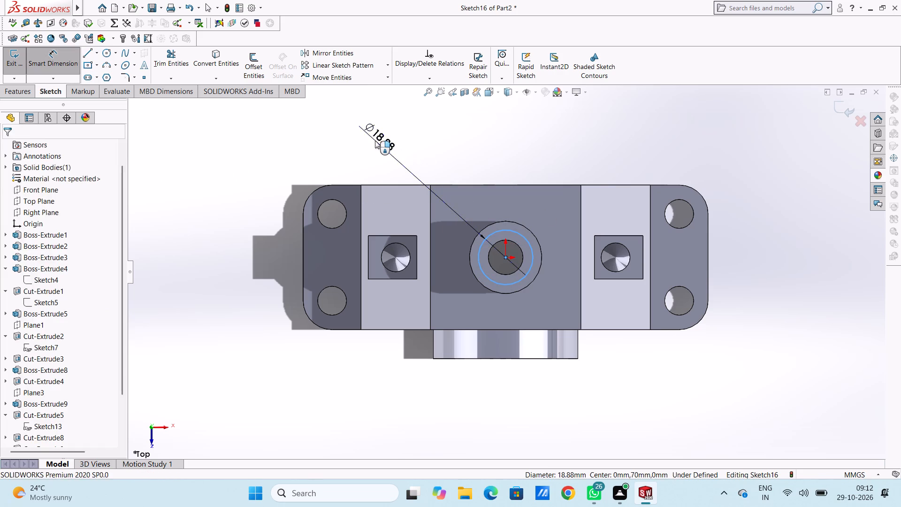
type("15")
key("Return")
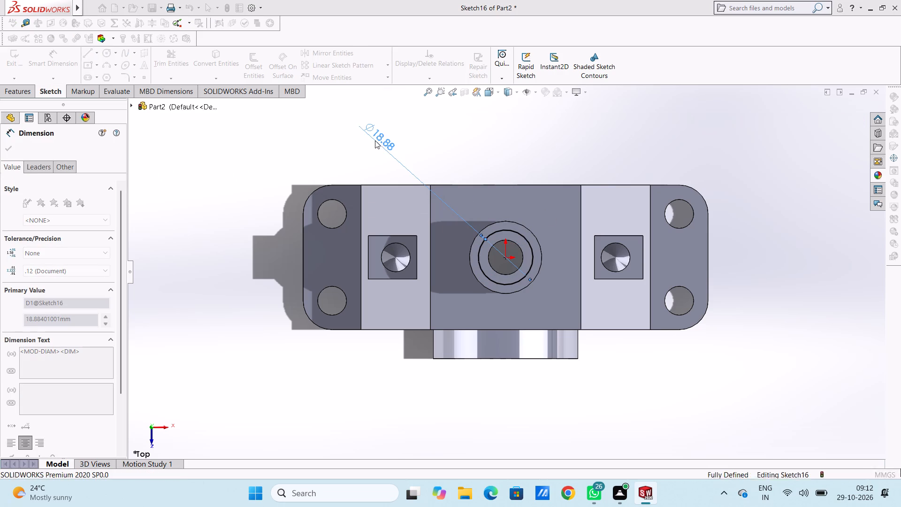
left_click(283, 161)
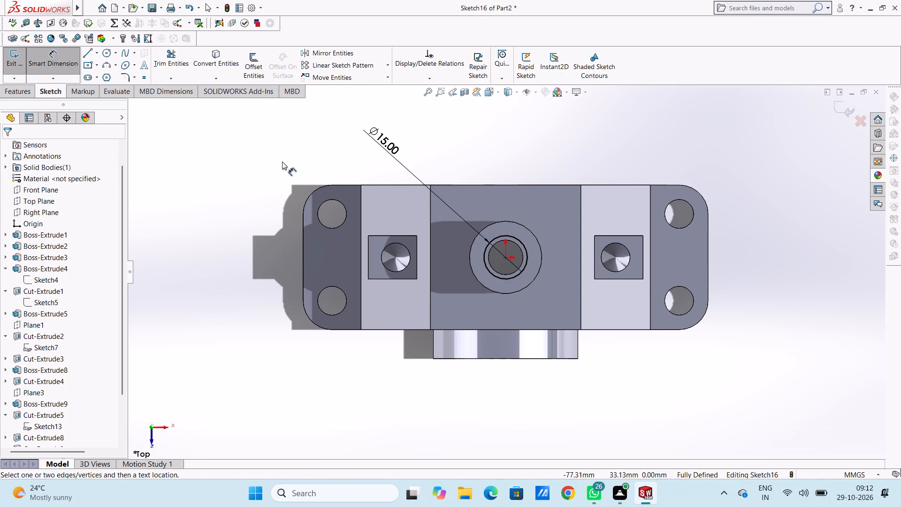
middle_click_drag(225, 263, 224, 207)
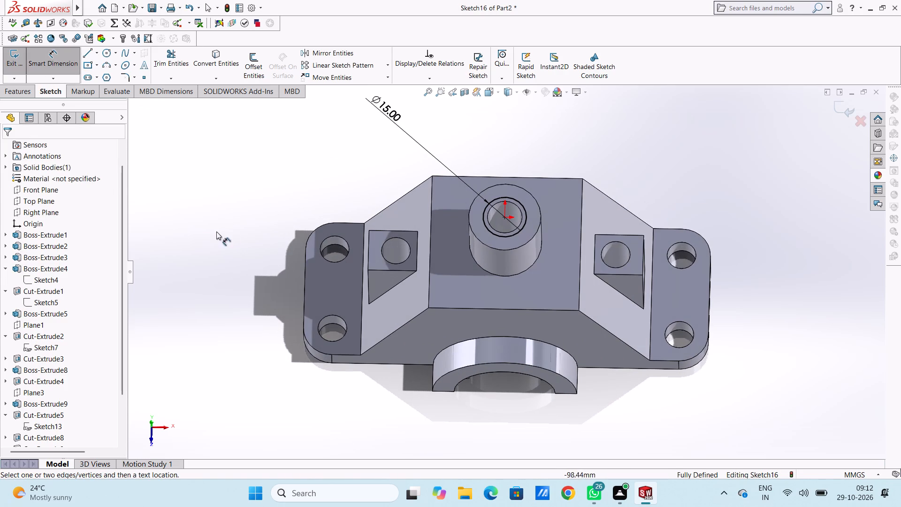
left_click(49, 69)
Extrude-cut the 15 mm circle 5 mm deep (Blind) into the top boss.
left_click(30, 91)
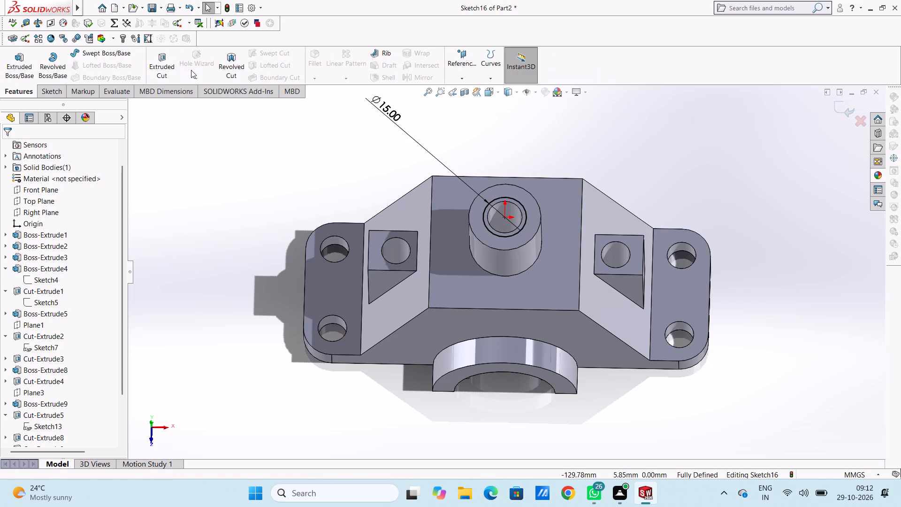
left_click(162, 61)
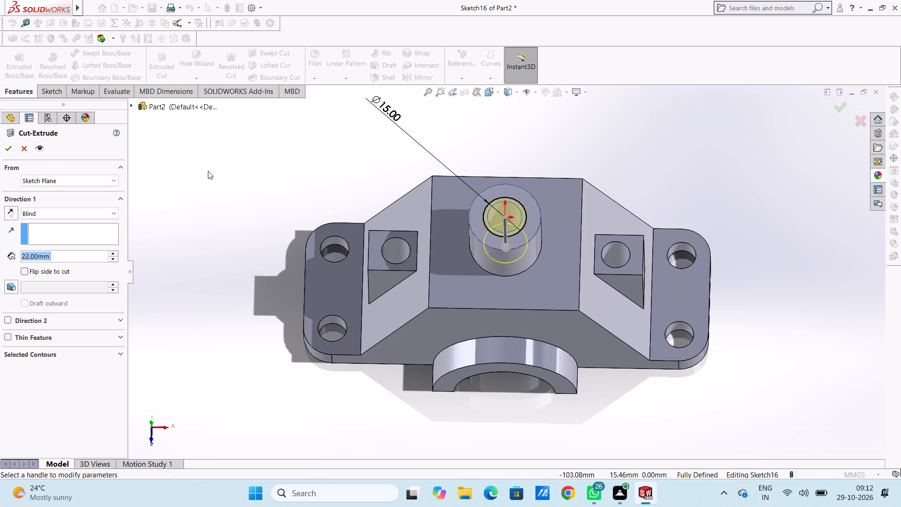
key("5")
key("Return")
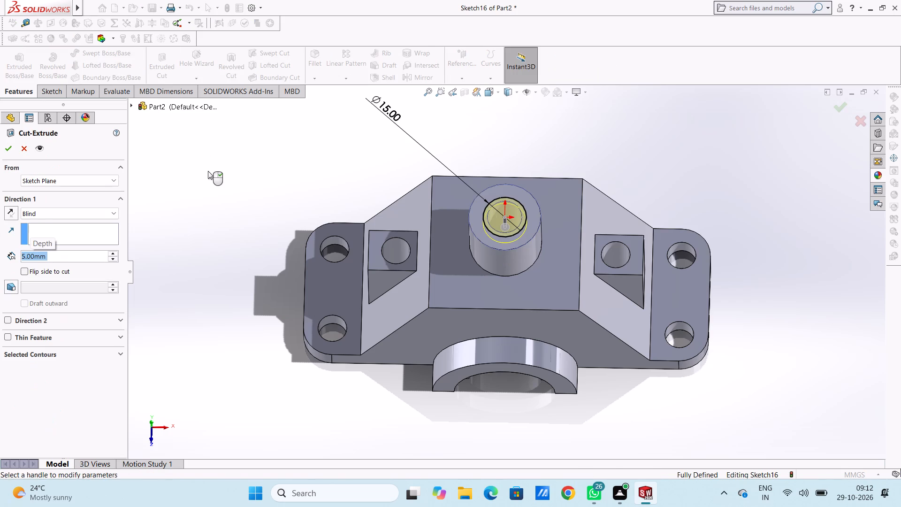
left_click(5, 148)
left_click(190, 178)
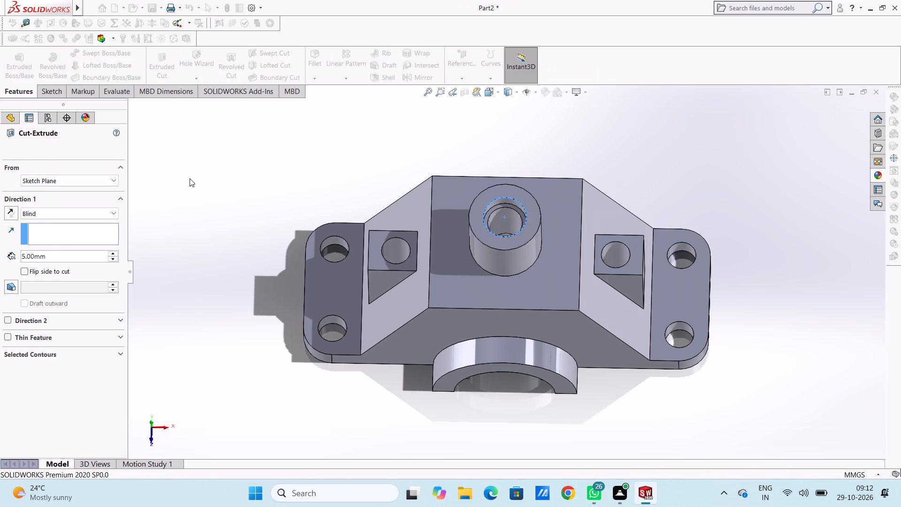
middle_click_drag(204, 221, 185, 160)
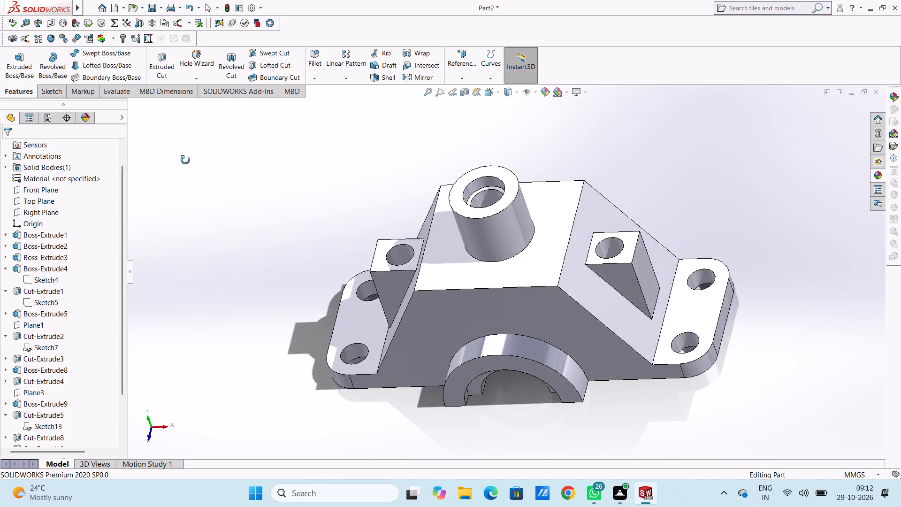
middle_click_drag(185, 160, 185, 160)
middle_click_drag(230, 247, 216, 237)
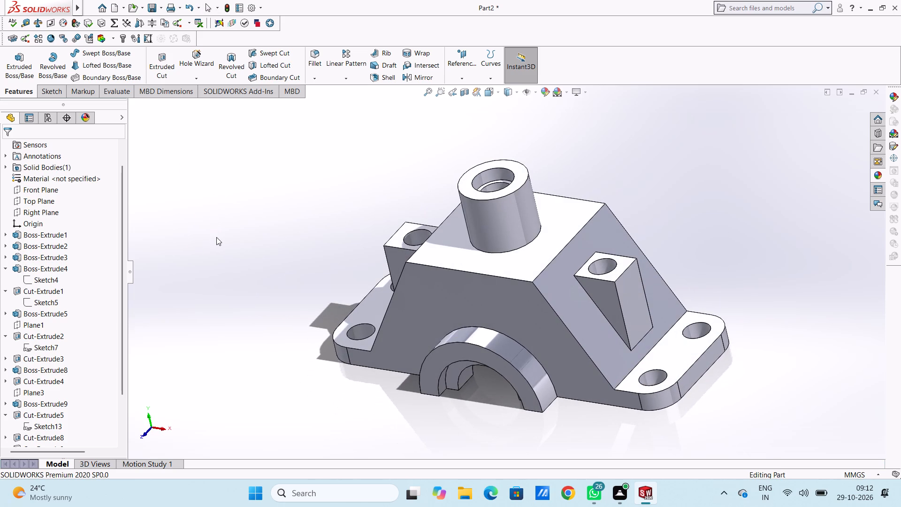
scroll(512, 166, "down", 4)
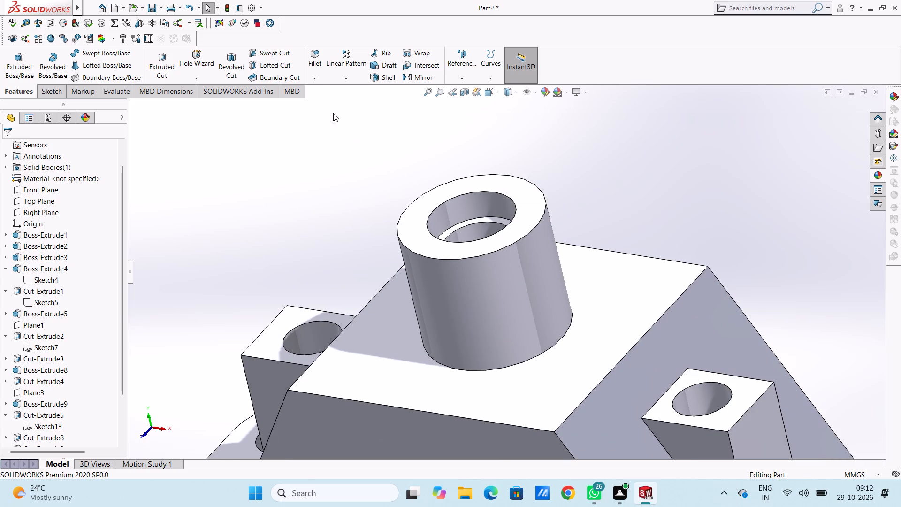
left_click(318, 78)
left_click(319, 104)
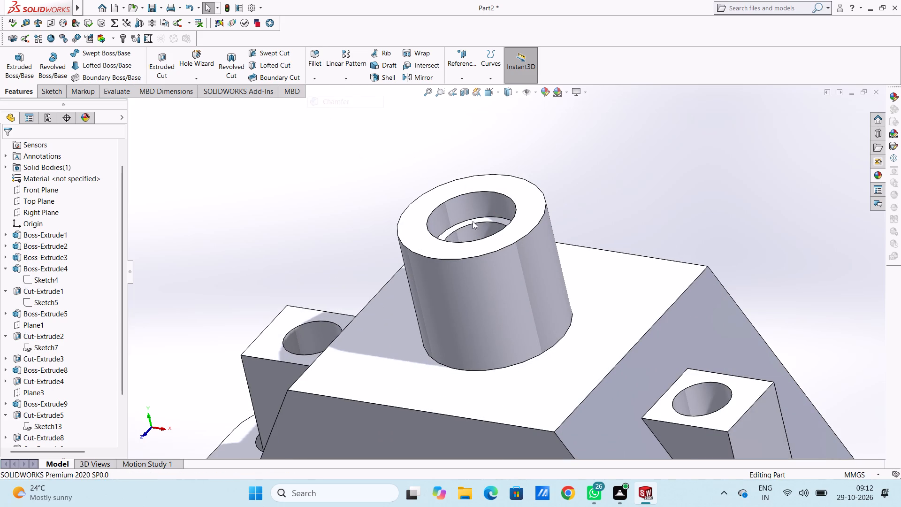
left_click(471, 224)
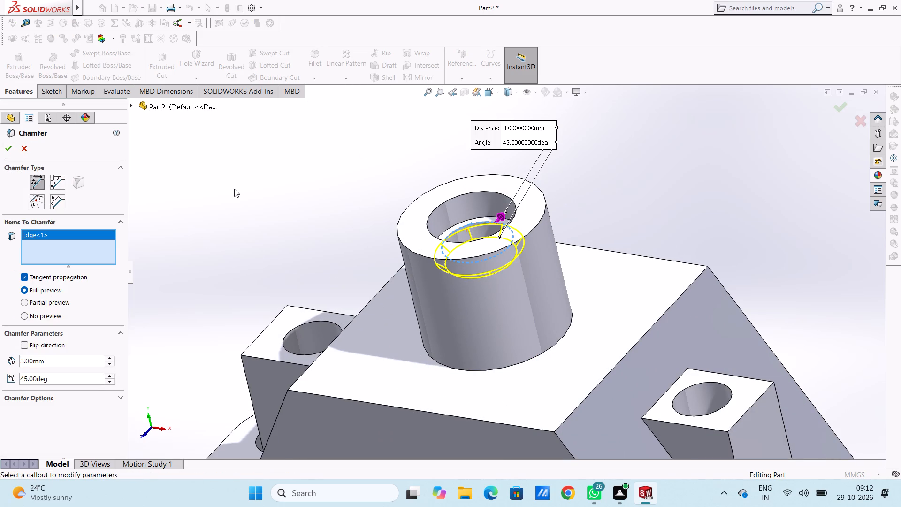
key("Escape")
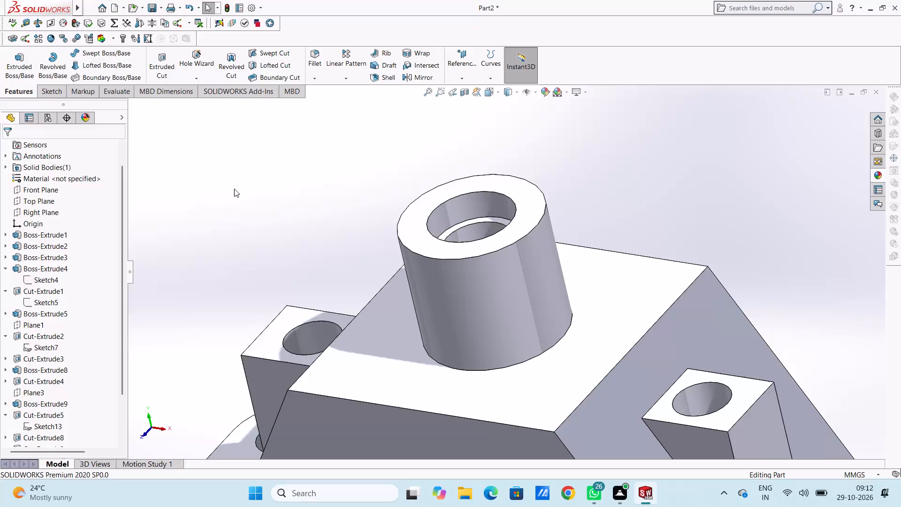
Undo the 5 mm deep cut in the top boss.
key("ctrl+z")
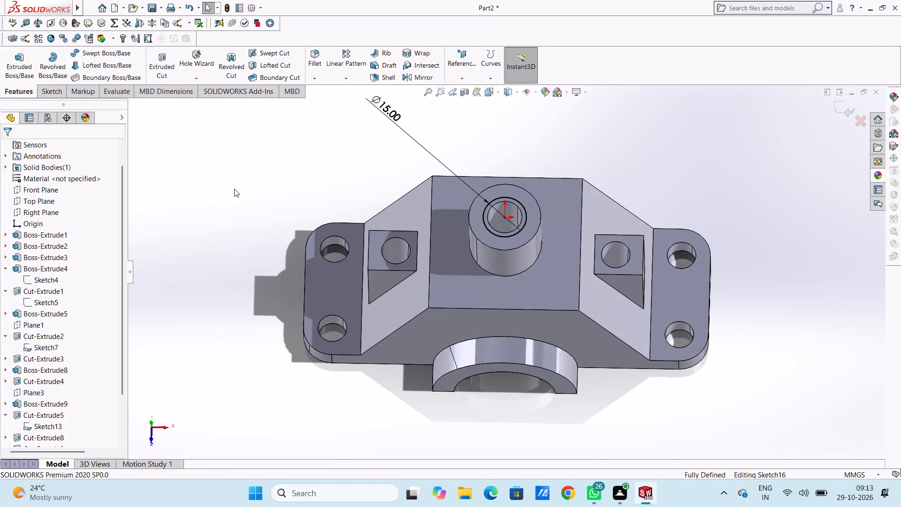
Extrude-cut the 15 mm circle 3 mm deep (Blind) into the top boss.
left_click(21, 89)
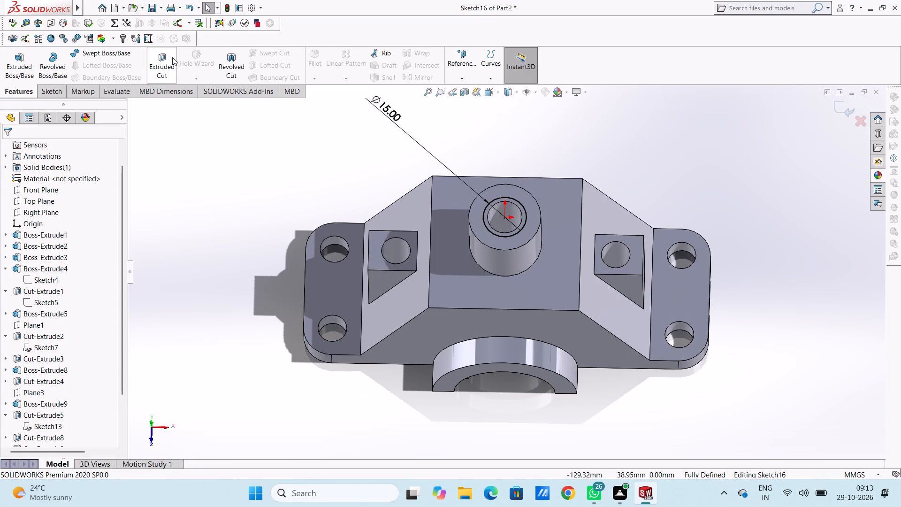
left_click(165, 65)
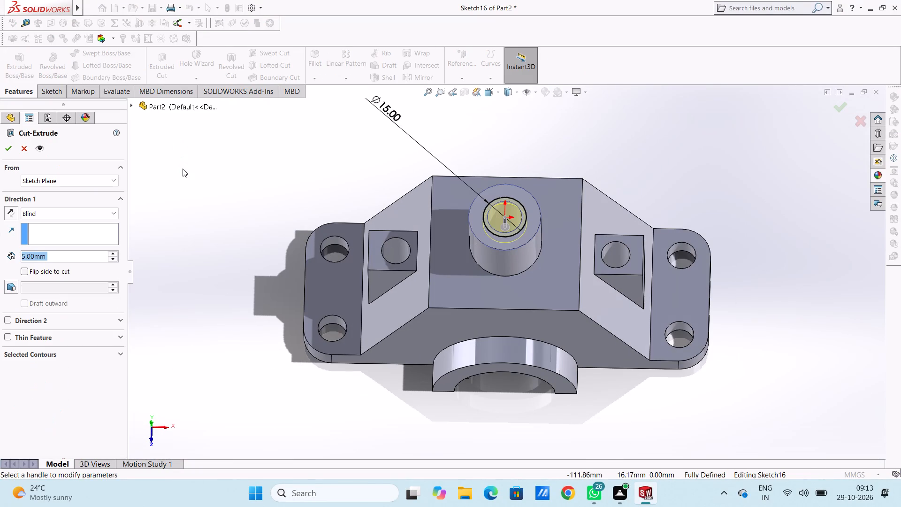
key("3")
key("Return")
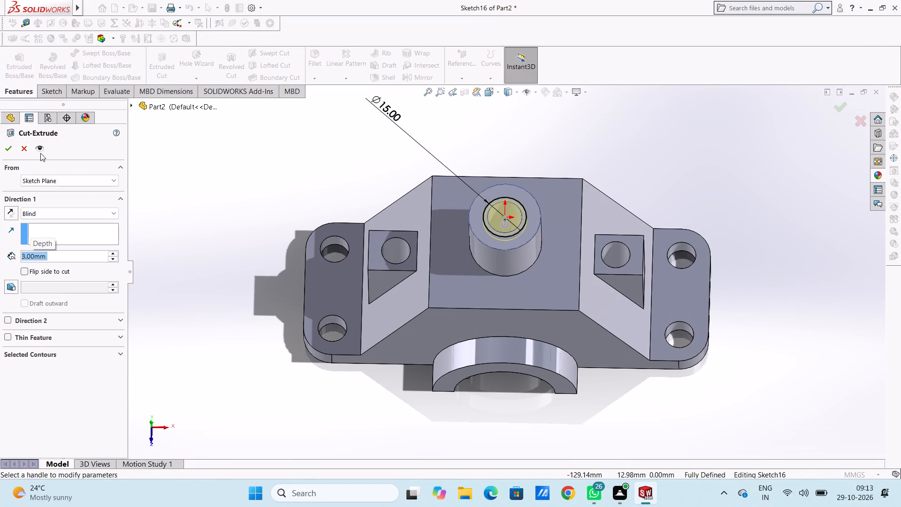
left_click(6, 151)
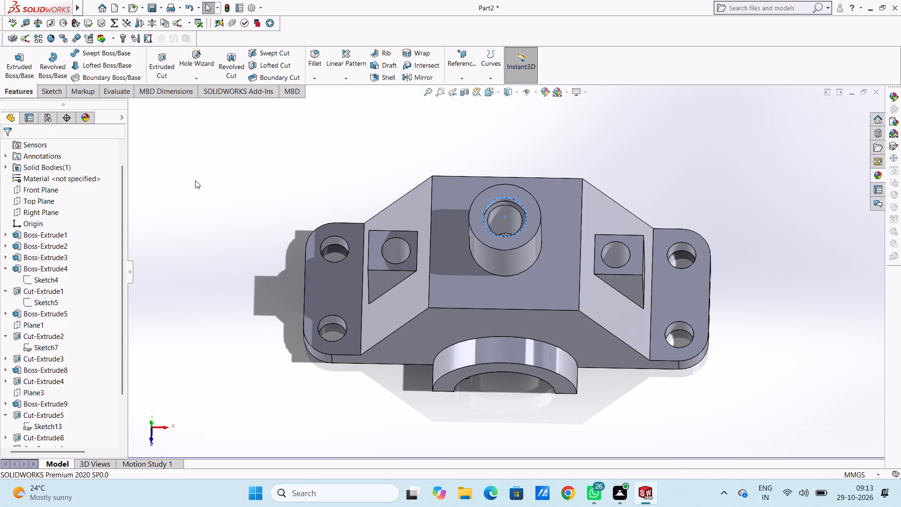
Chamfer the outer circular edge at the floor of the 15 mm recess, with 3 mm distance at 45 degrees.
key("ctrl+7")
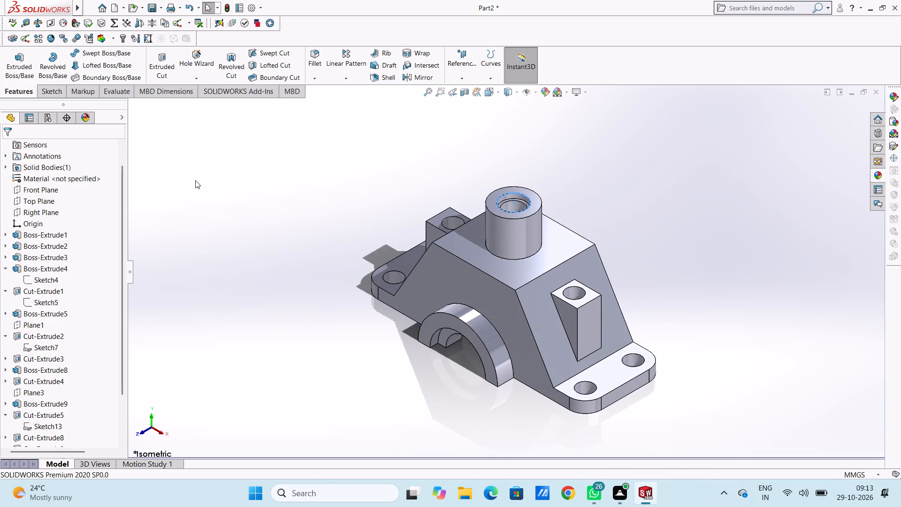
left_click(253, 225)
scroll(497, 195, "down", 4)
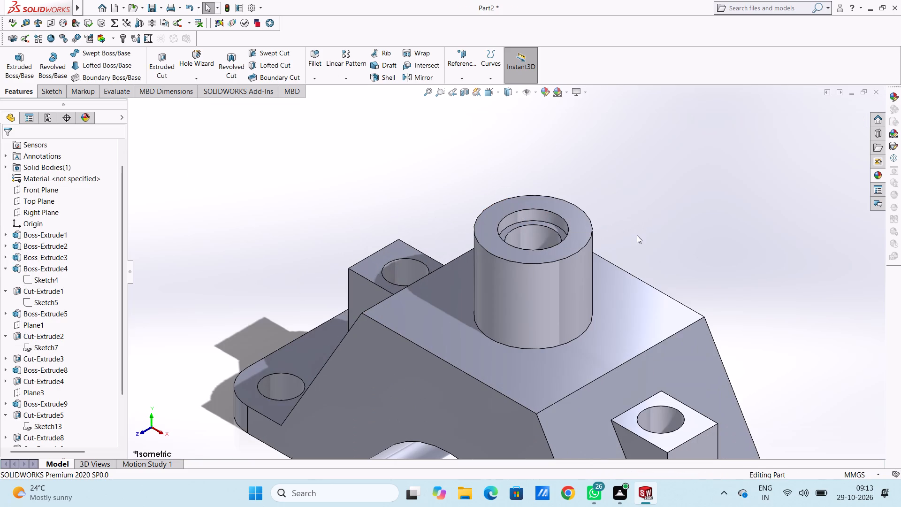
scroll(636, 242, "down", 4)
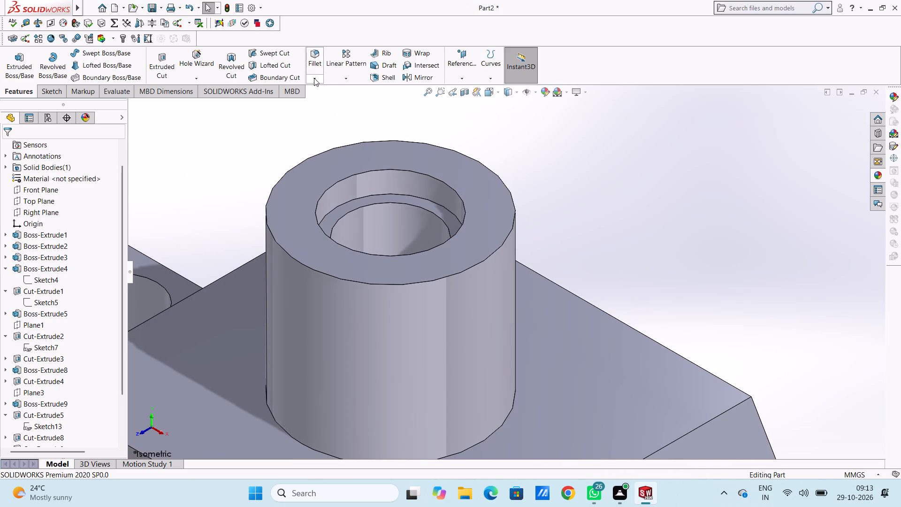
left_click(314, 79)
left_click(319, 101)
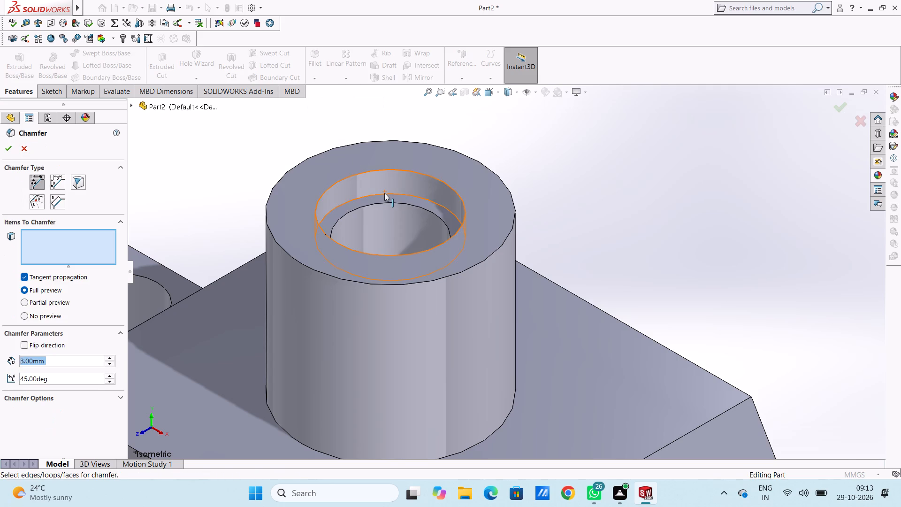
left_click(384, 193)
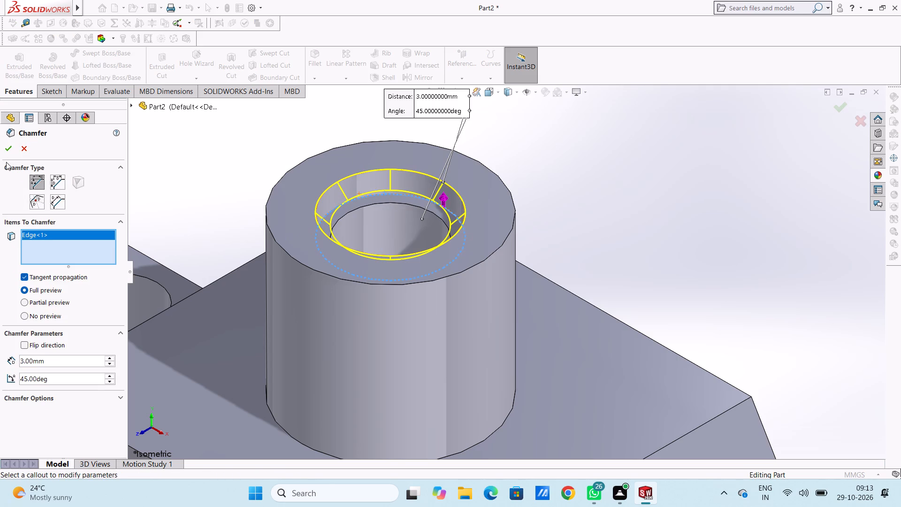
left_click(10, 150)
scroll(208, 176, "up", 3)
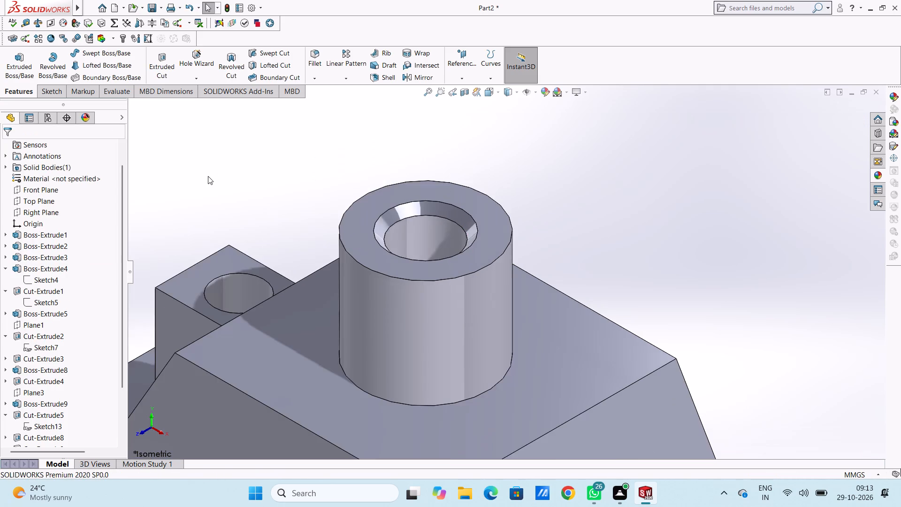
Undo the chamfer on the outer circular edge of the recess floor in the top boss.
middle_click_drag(249, 219, 292, 192)
scroll(293, 192, "up", 1)
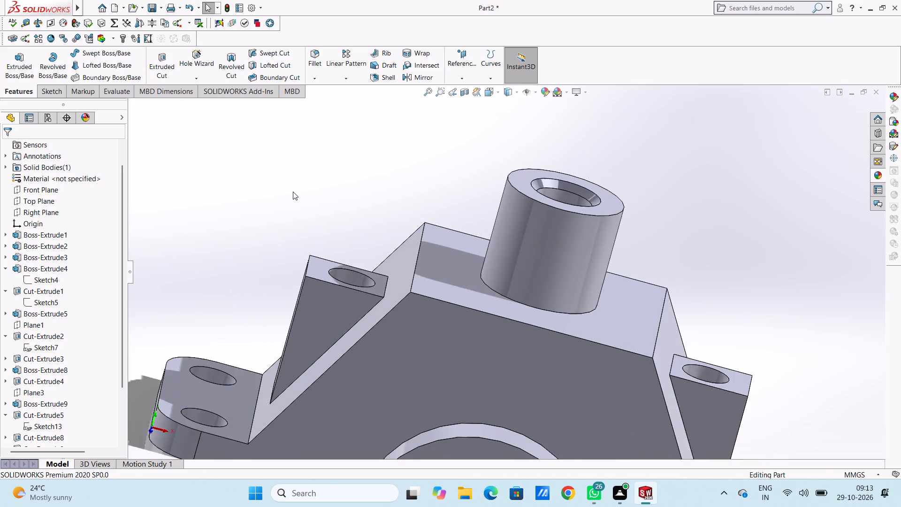
scroll(292, 192, "up", 3)
middle_click_drag(292, 250, 270, 265)
scroll(270, 265, "up", 1)
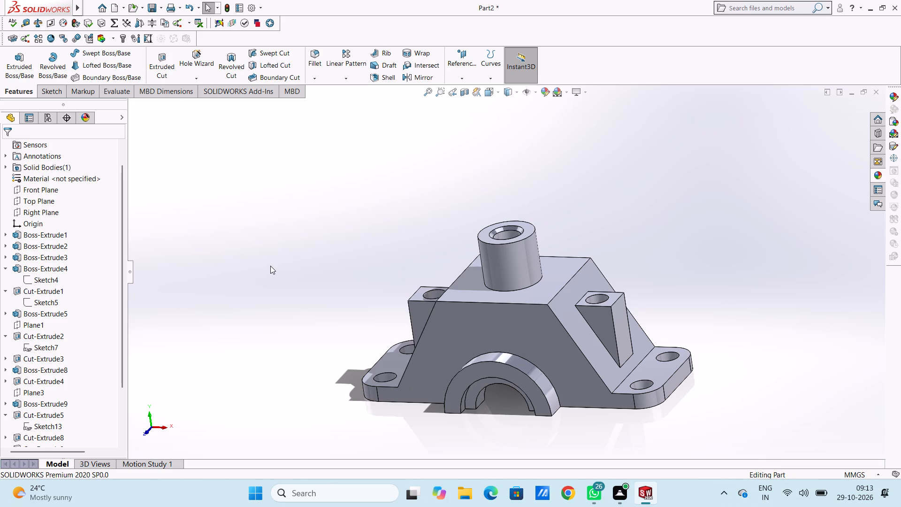
key("ctrl+z")
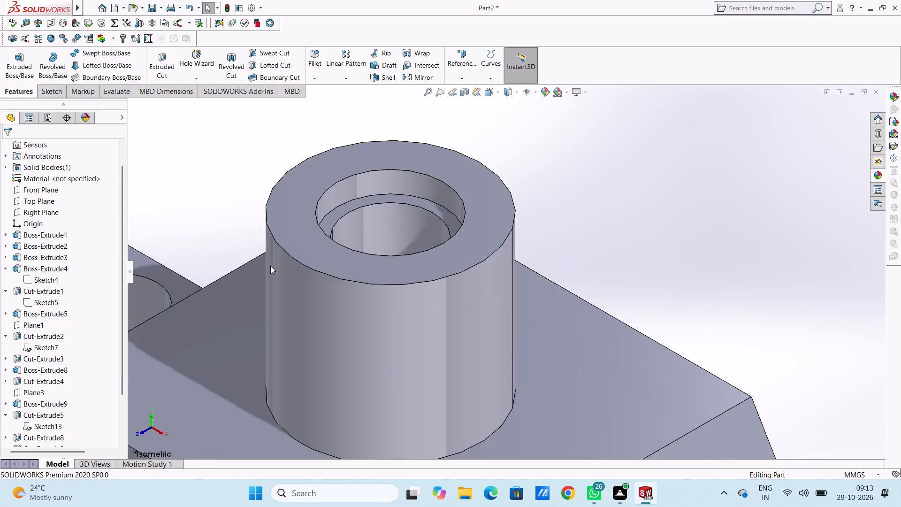
Chamfer the inner circular edge at the floor of the top boss's recess, with 3 mm distance at 45 degrees.
left_click(315, 77)
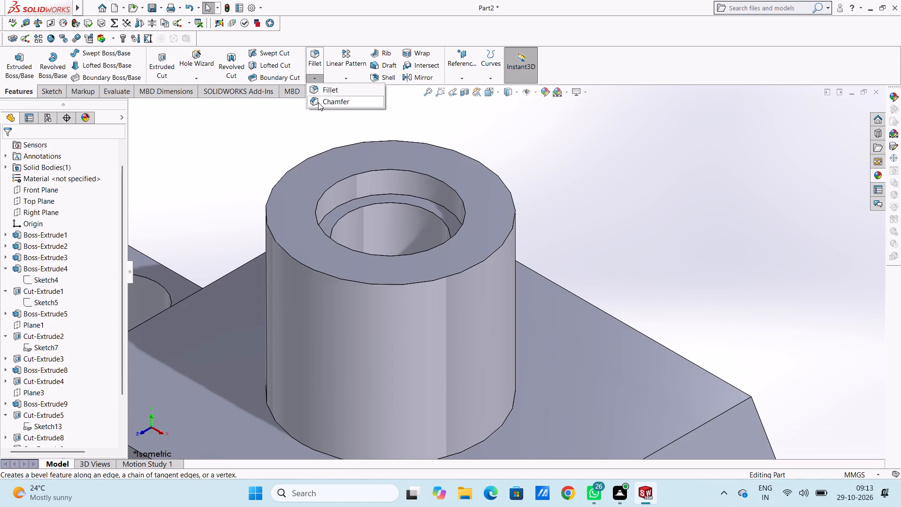
left_click(318, 102)
left_click(378, 202)
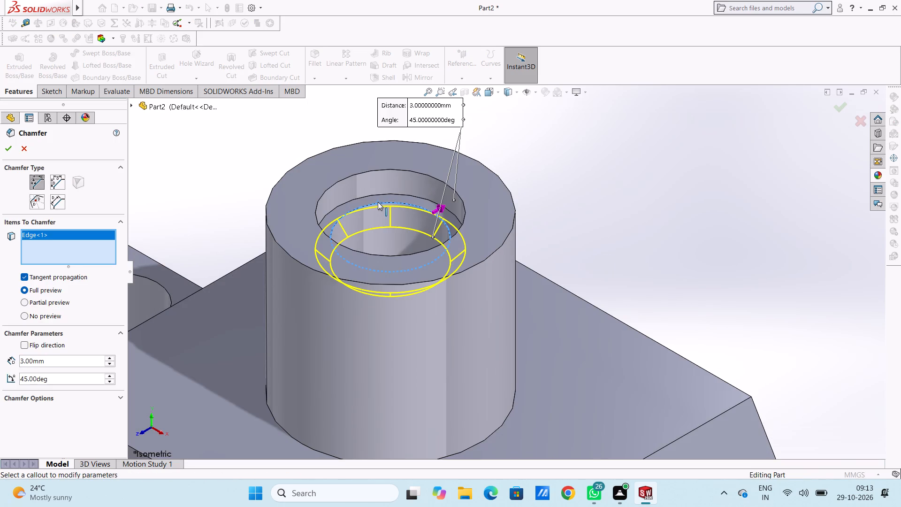
left_click(6, 149)
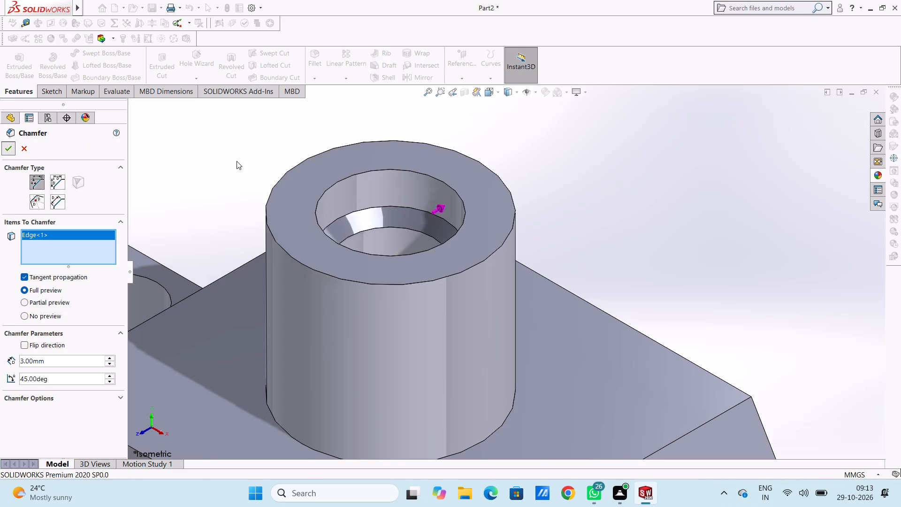
Examine the chamfered bore of the top boss in a Front Plane section view, then the whole part from above.
scroll(238, 164, "up", 4)
middle_click_drag(287, 186, 315, 174)
scroll(307, 176, "up", 4)
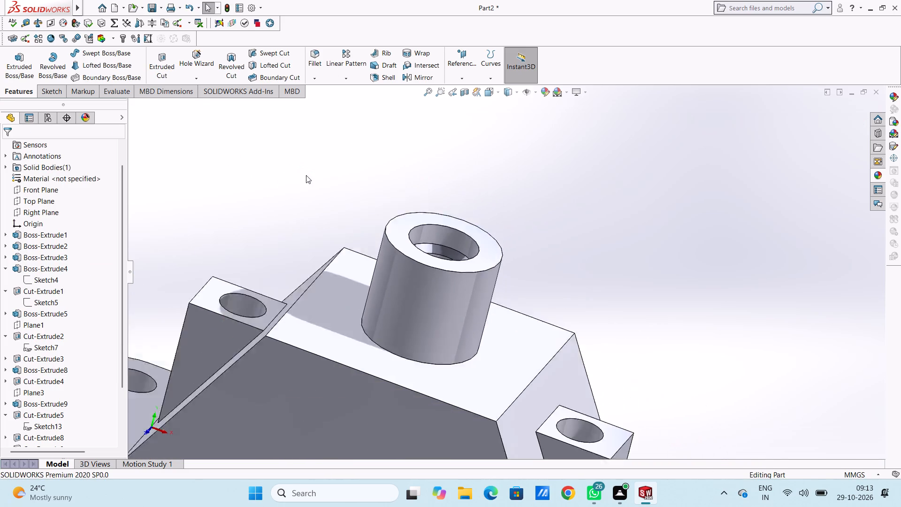
scroll(306, 175, "up", 2)
middle_click_drag(315, 209, 321, 194)
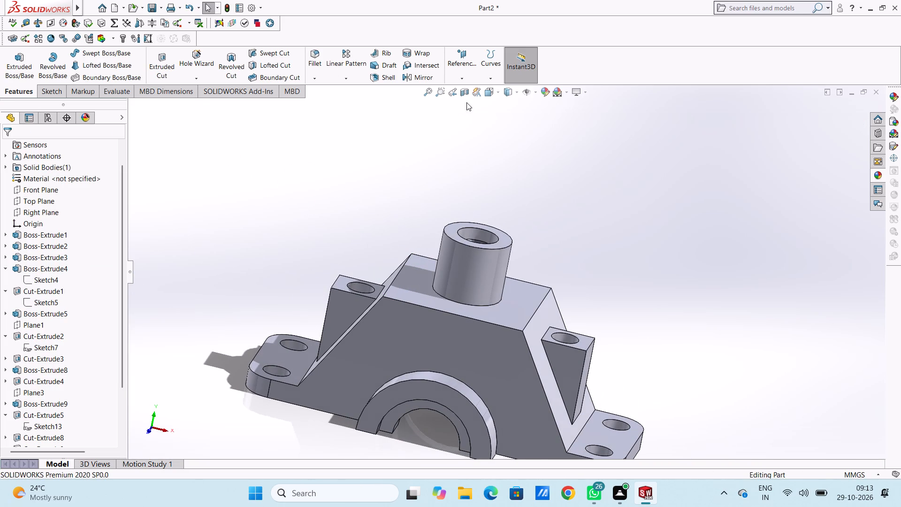
left_click(463, 93)
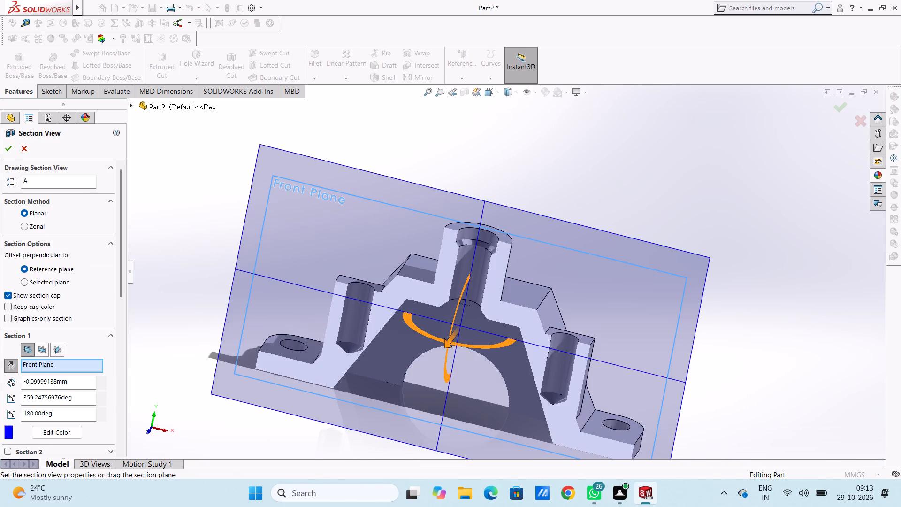
left_click(8, 150)
middle_click_drag(322, 232, 318, 189)
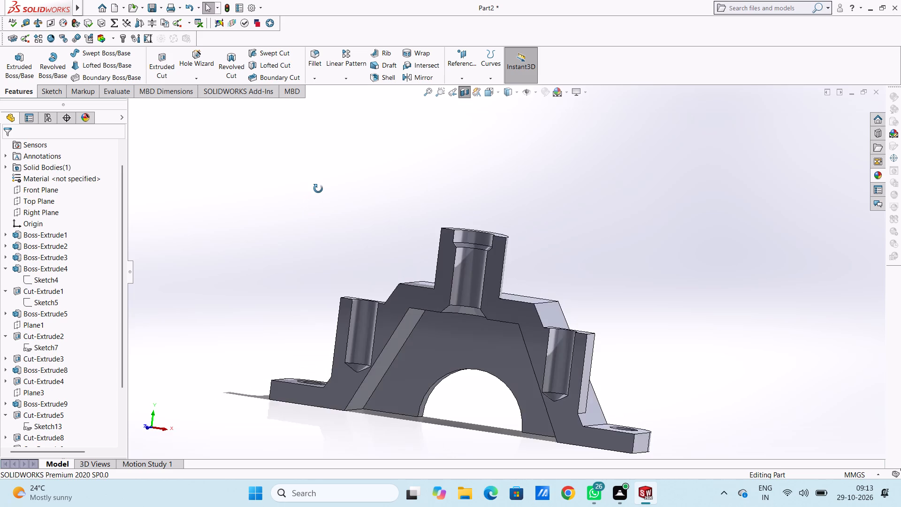
middle_click_drag(318, 189, 337, 192)
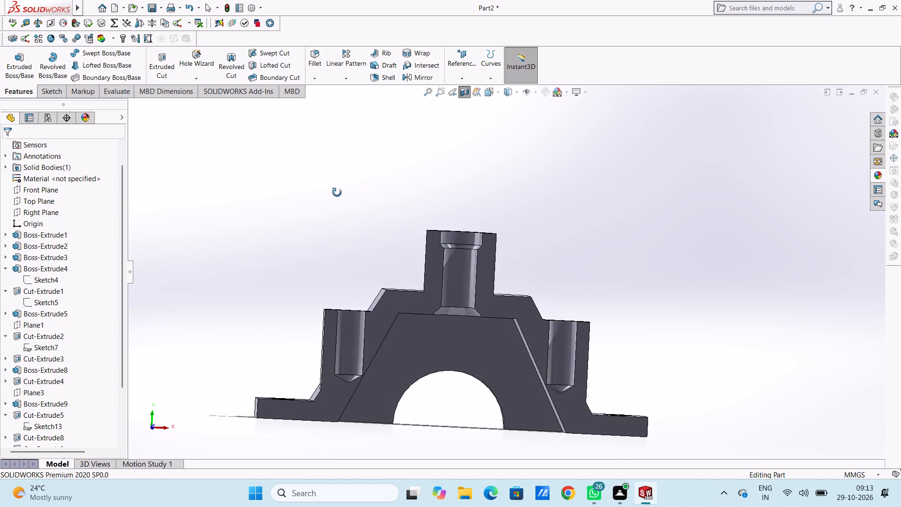
middle_click_drag(337, 192, 341, 199)
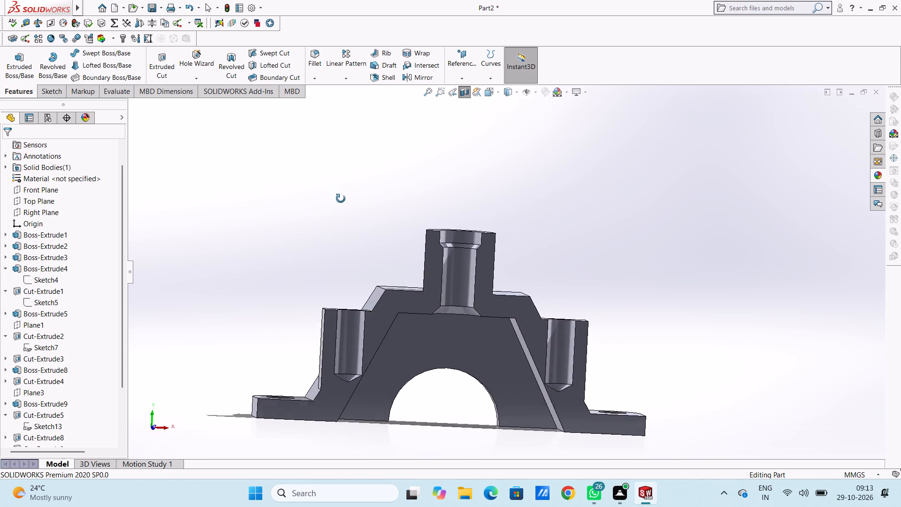
middle_click_drag(341, 199, 305, 221)
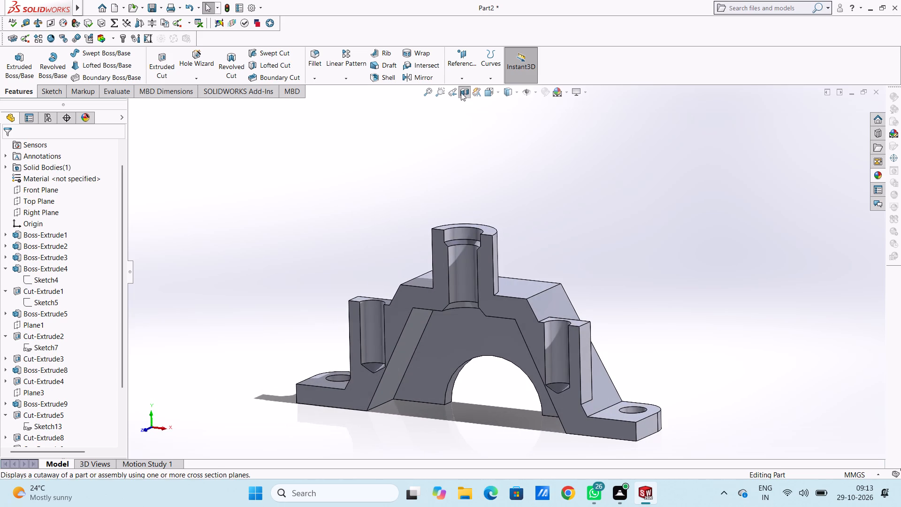
left_click(465, 93)
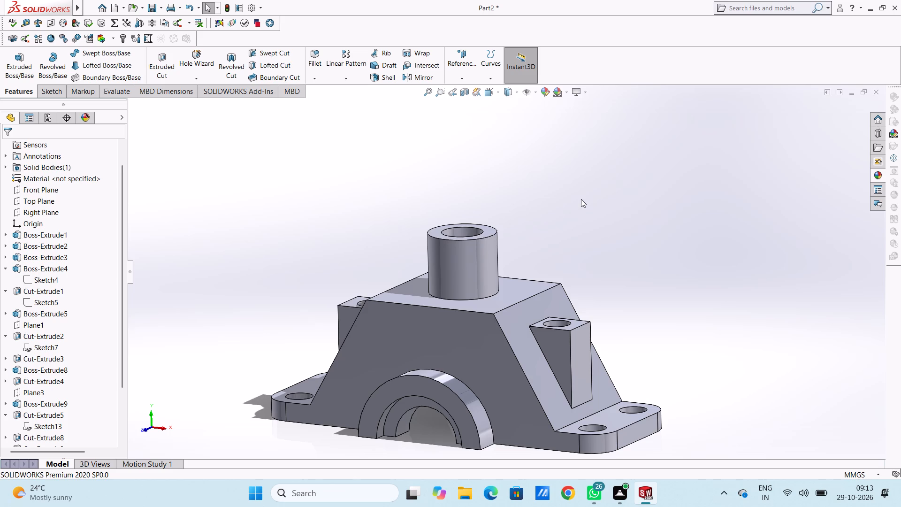
key("ctrl+5")
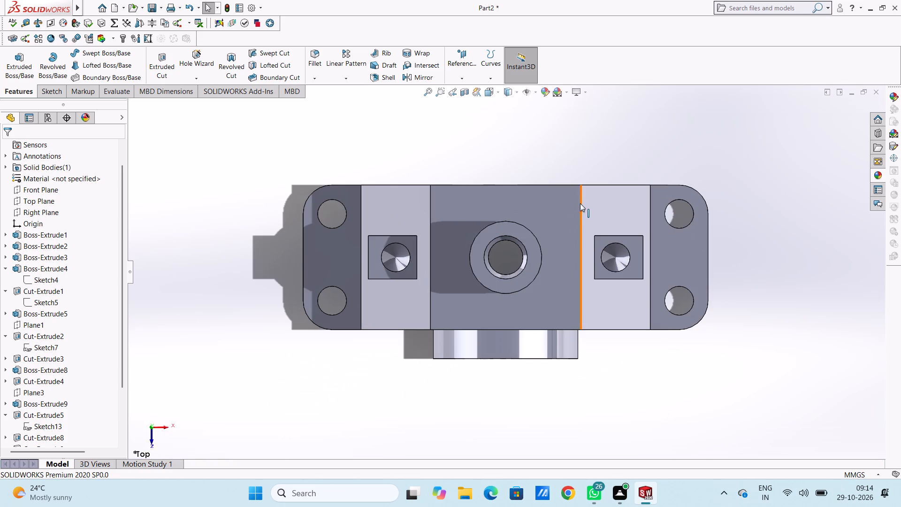
scroll(580, 203, "up", 3)
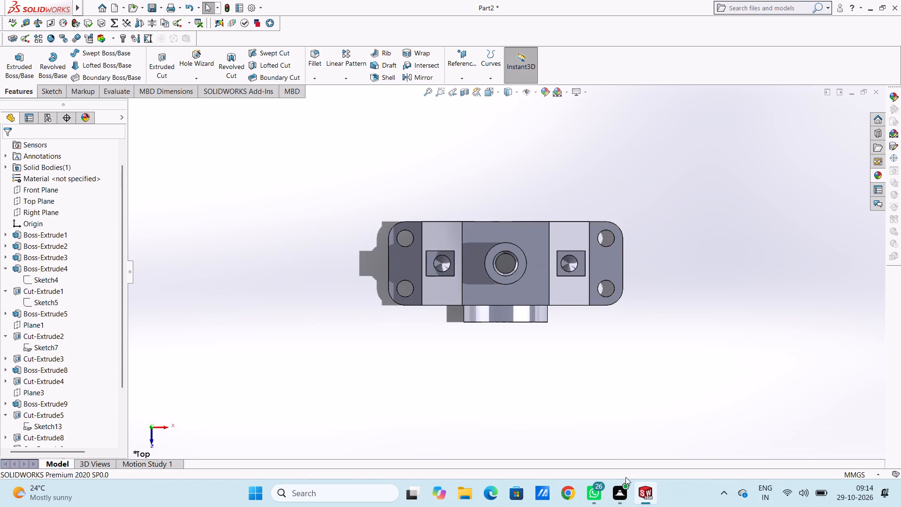
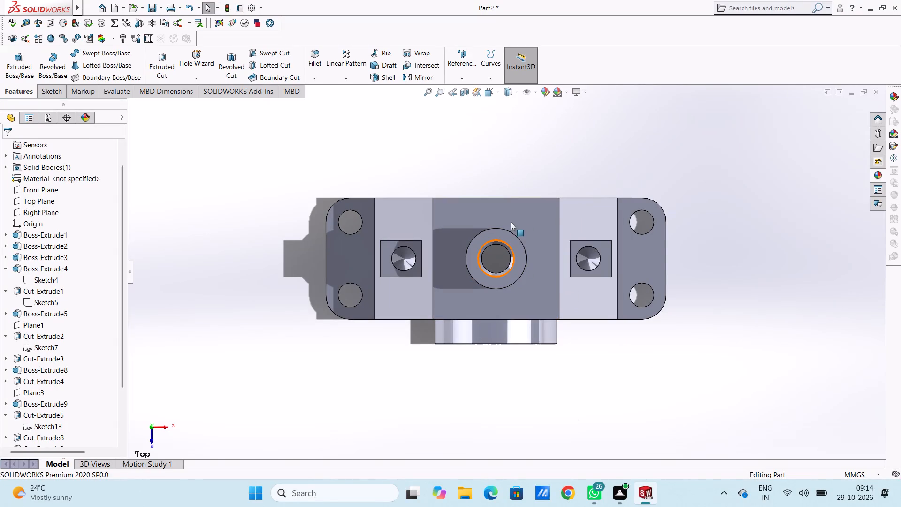
Create a reference plane offset 0 mm from the Front Plane.
left_click(464, 63)
left_click(472, 88)
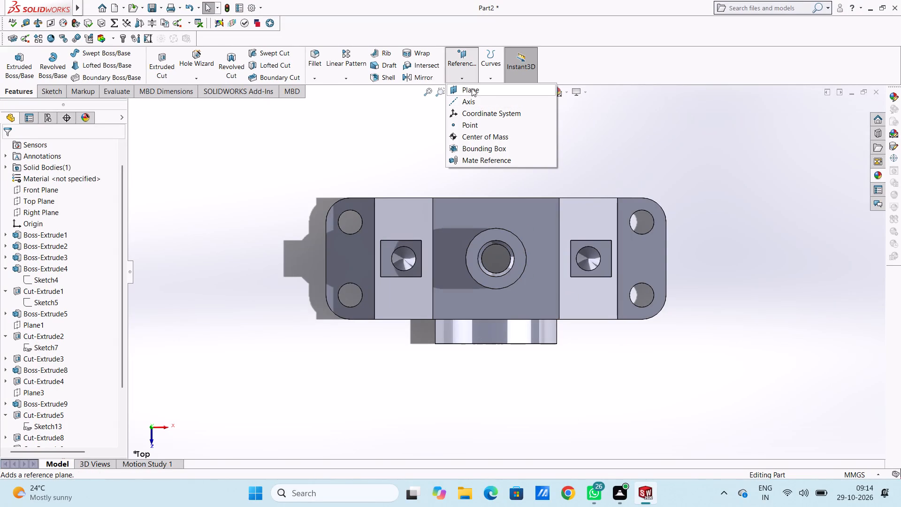
left_click(173, 103)
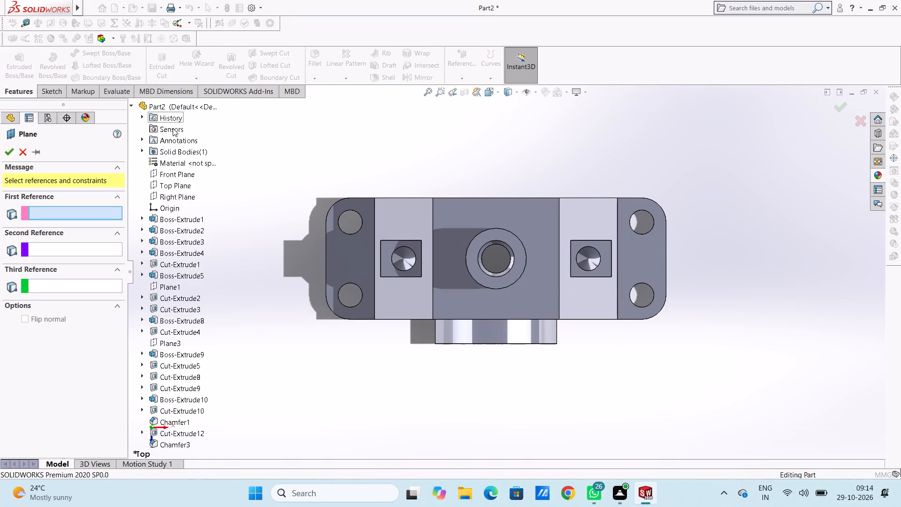
left_click(178, 174)
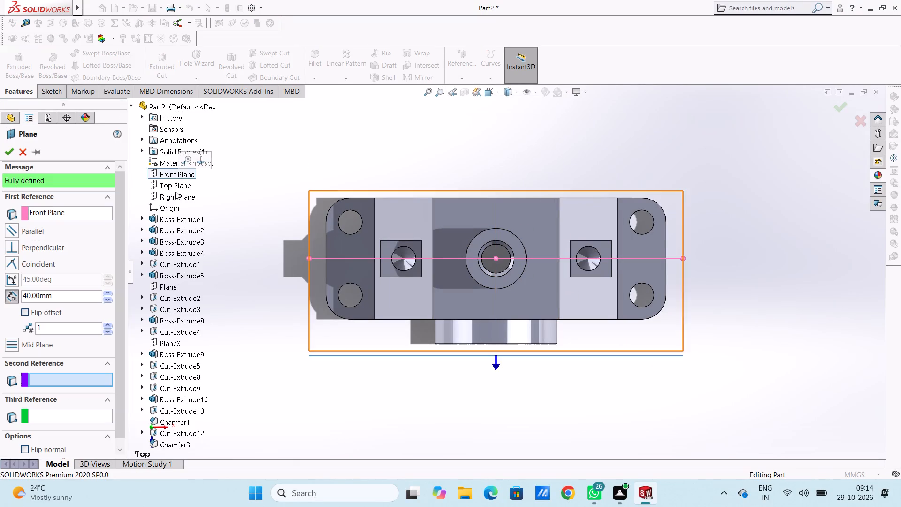
double_click(64, 294)
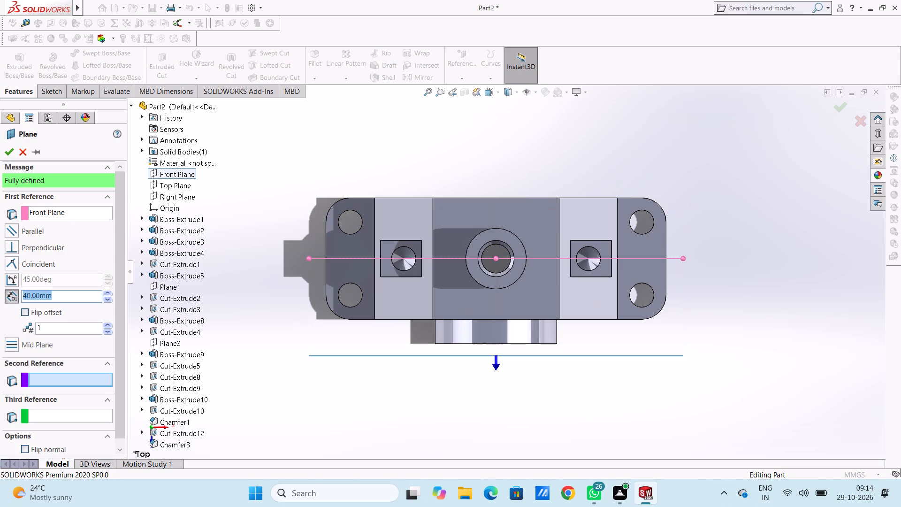
key("0")
key("Return")
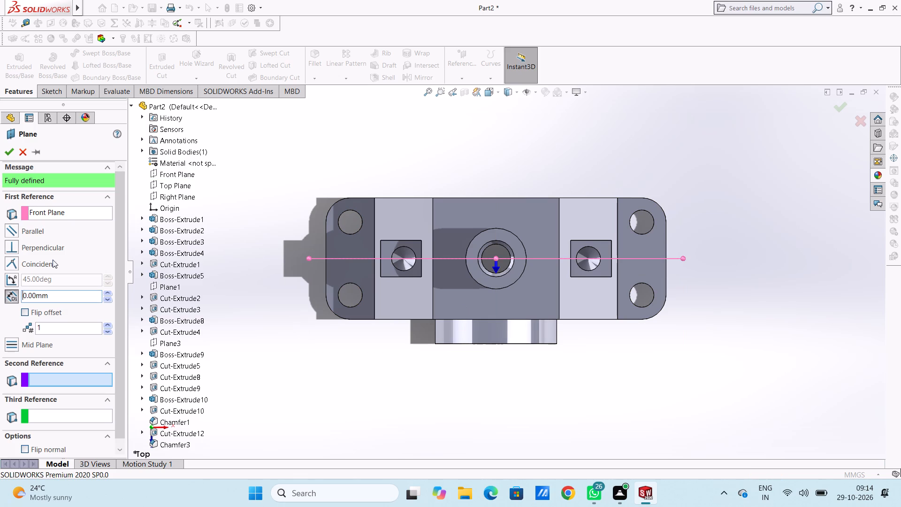
left_click(11, 148)
left_click(257, 243)
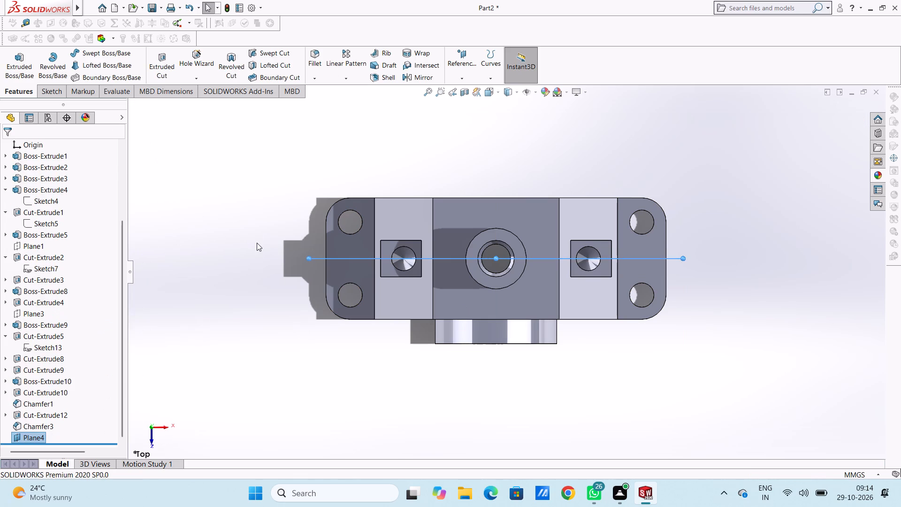
Start a sketch on the new plane and draw a sloped line from the body's upper-left corner to the cylindrical boss's top-left corner.
key("ctrl+1")
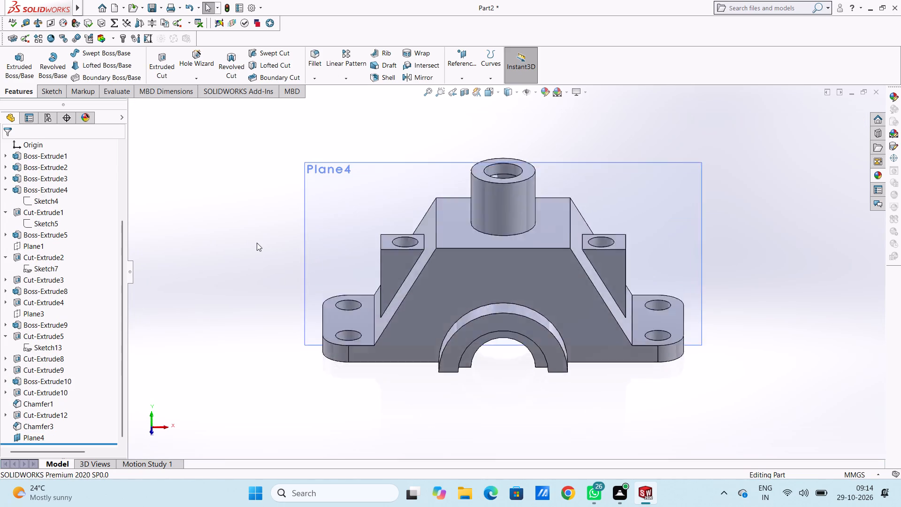
left_click(364, 221)
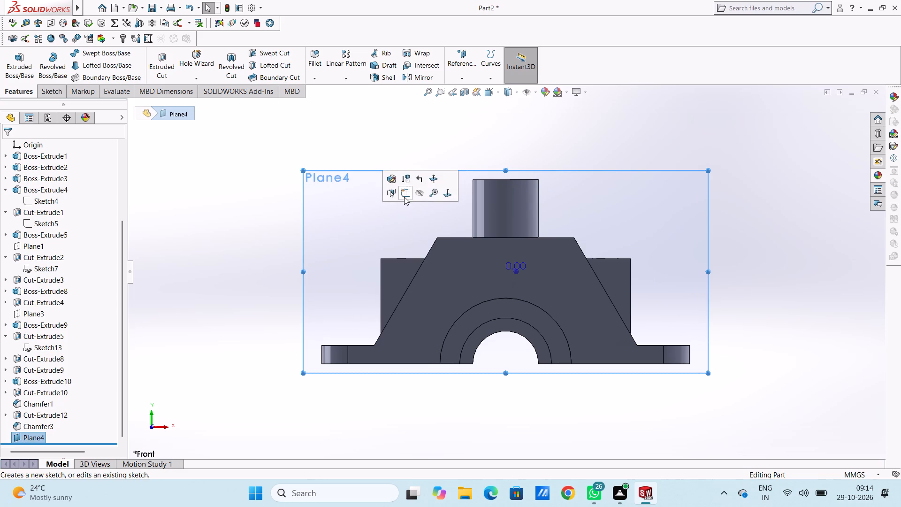
left_click(404, 194)
left_click(260, 215)
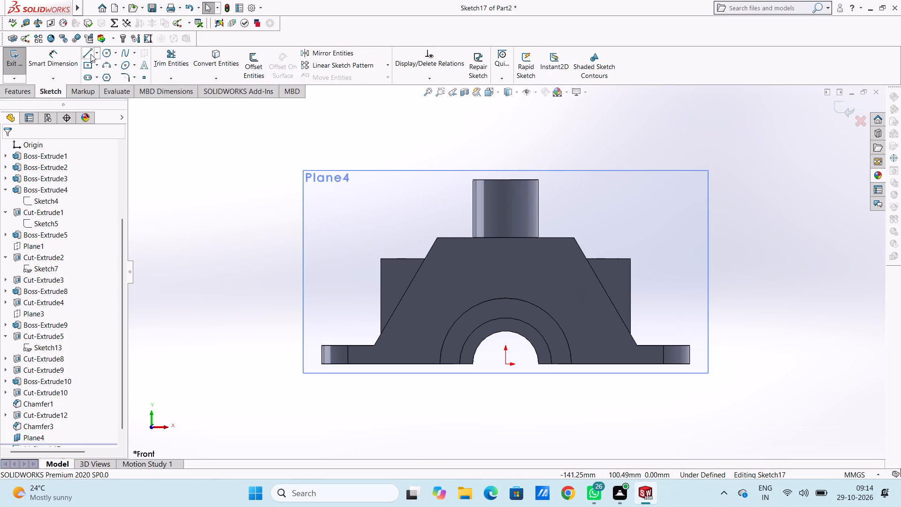
left_click(90, 54)
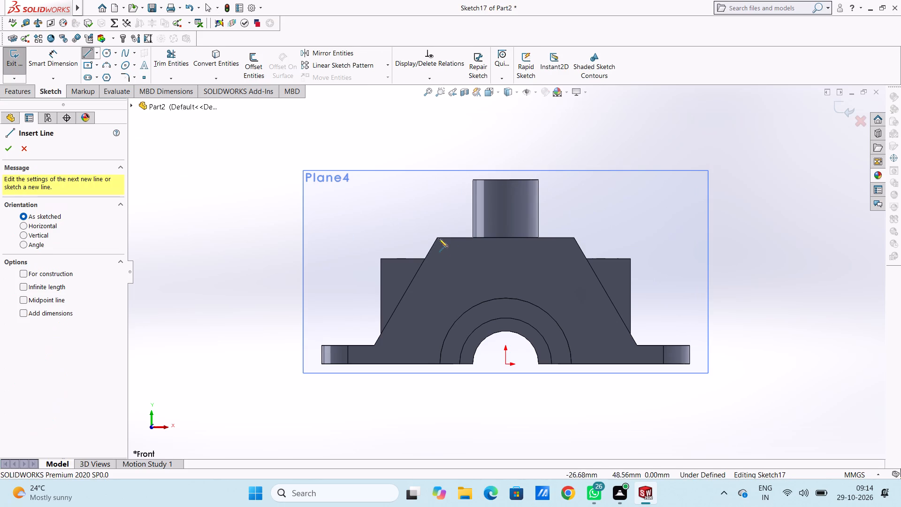
left_click(436, 238)
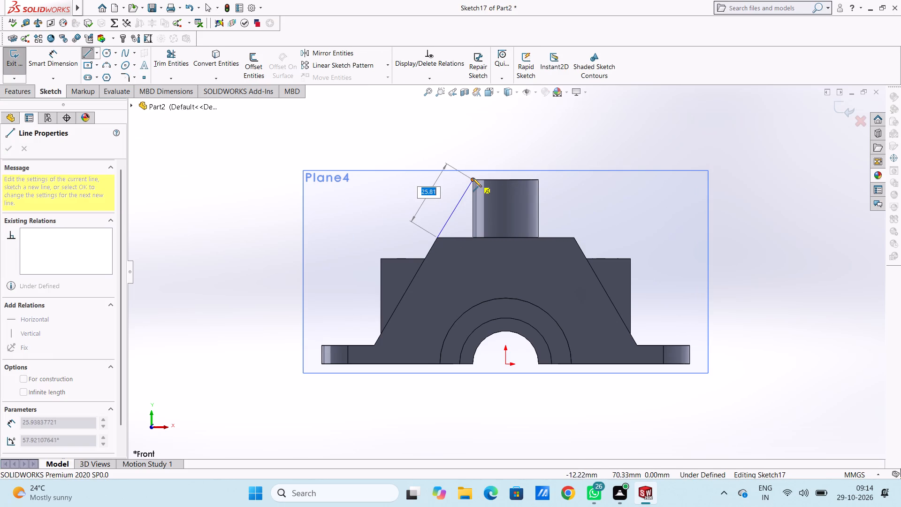
left_click(473, 178)
right_click(435, 143)
left_click(445, 149)
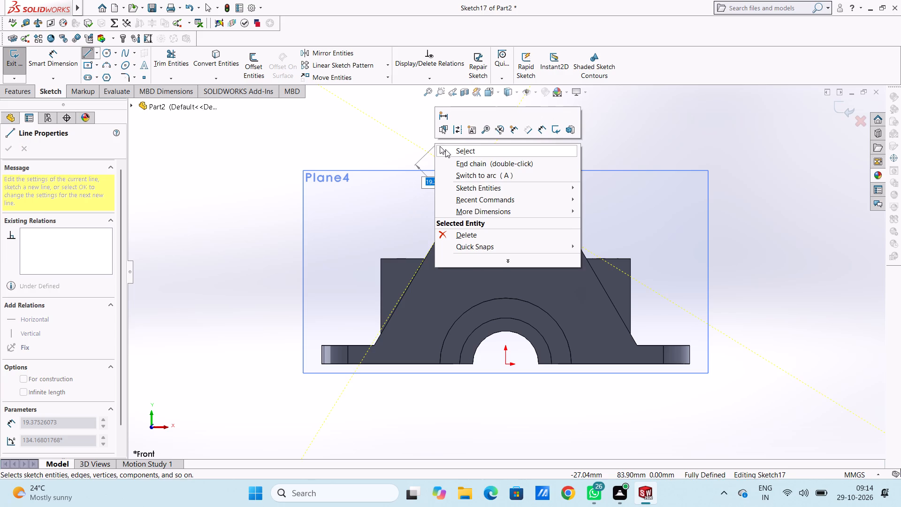
left_click(435, 139)
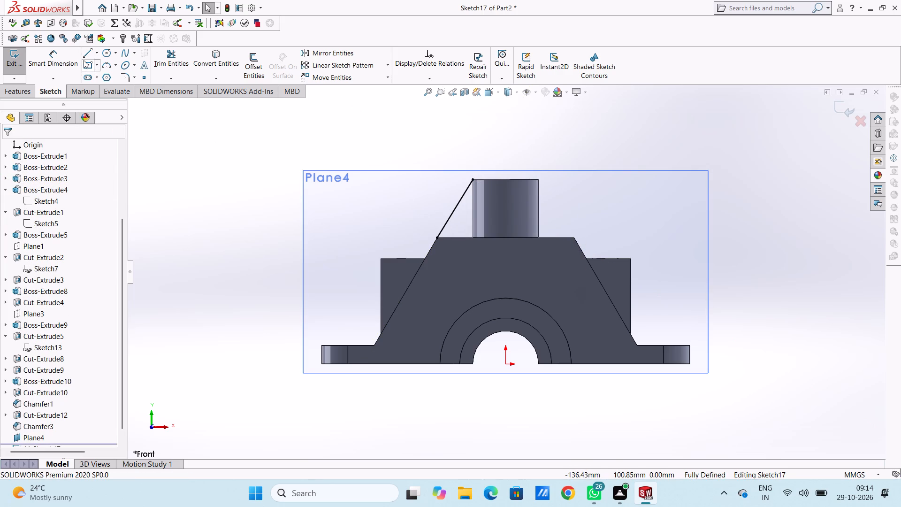
Draw a matching sloped line from the boss's top-right corner to the body's upper-right corner.
left_click(84, 55)
left_click(540, 180)
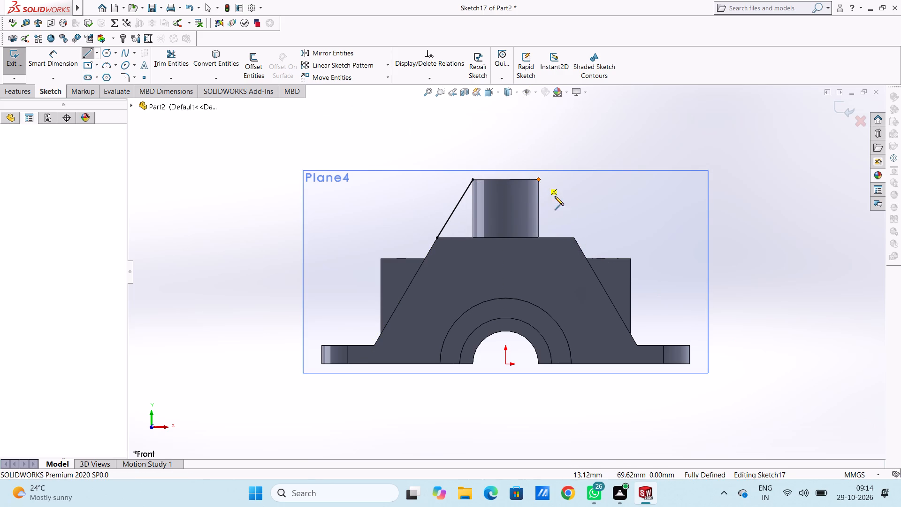
left_click(574, 238)
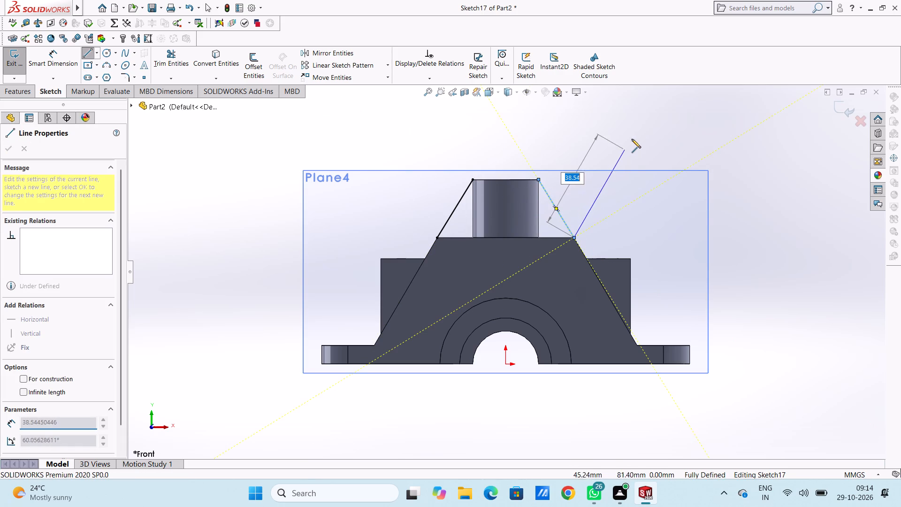
right_click(633, 137)
left_click(638, 146)
left_click(585, 137)
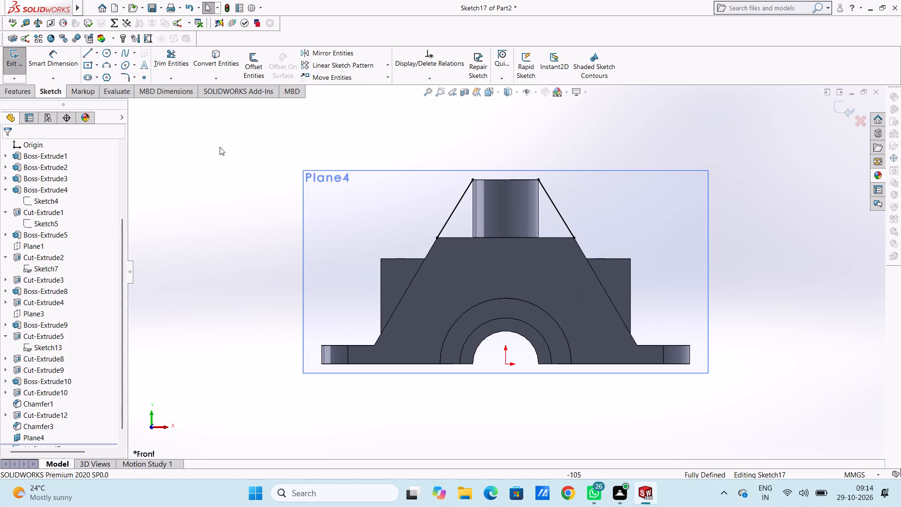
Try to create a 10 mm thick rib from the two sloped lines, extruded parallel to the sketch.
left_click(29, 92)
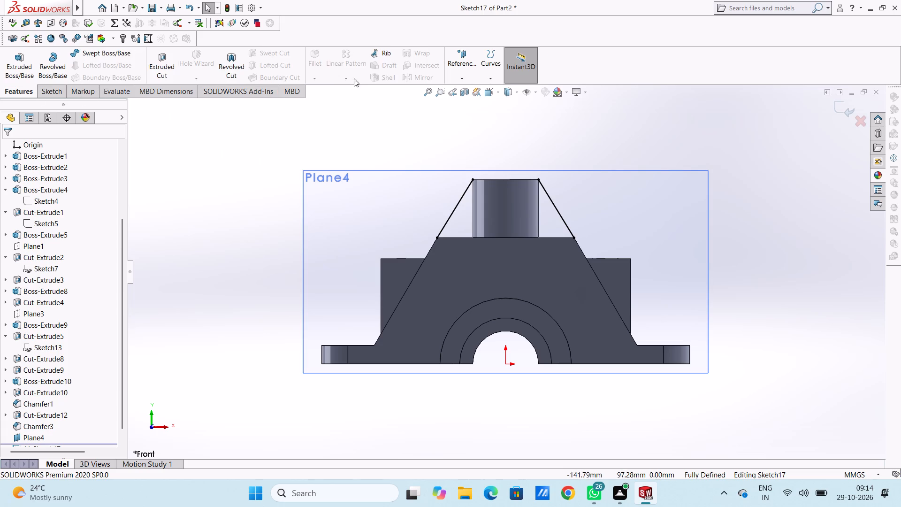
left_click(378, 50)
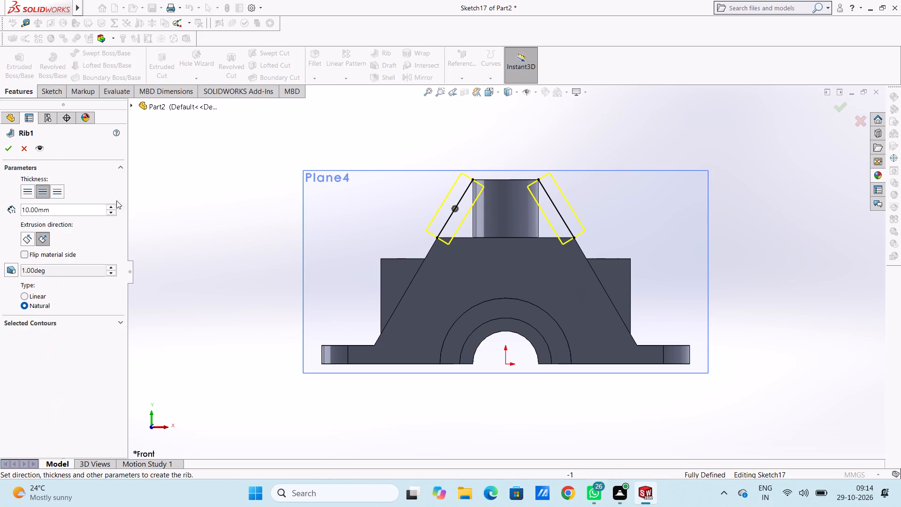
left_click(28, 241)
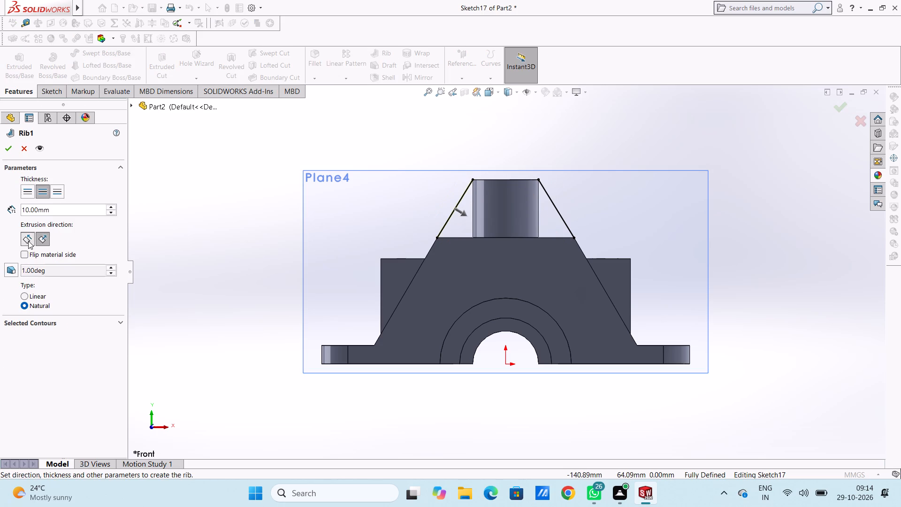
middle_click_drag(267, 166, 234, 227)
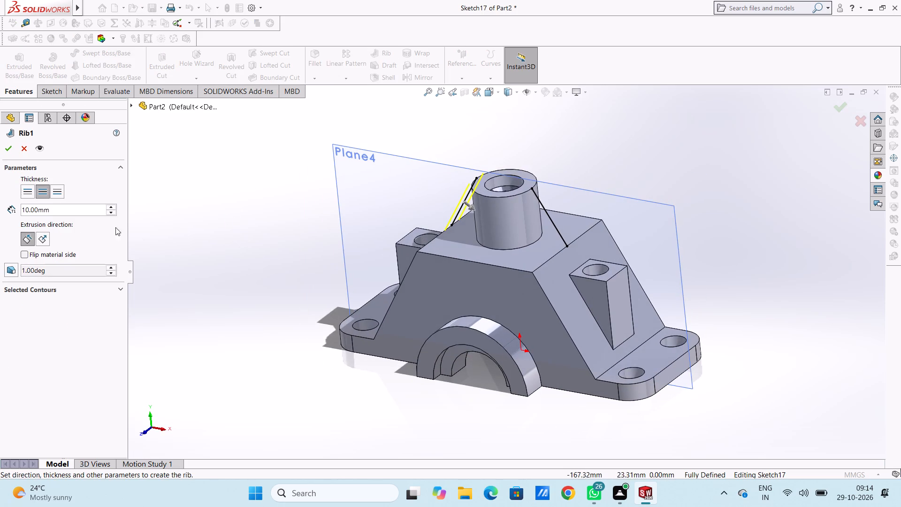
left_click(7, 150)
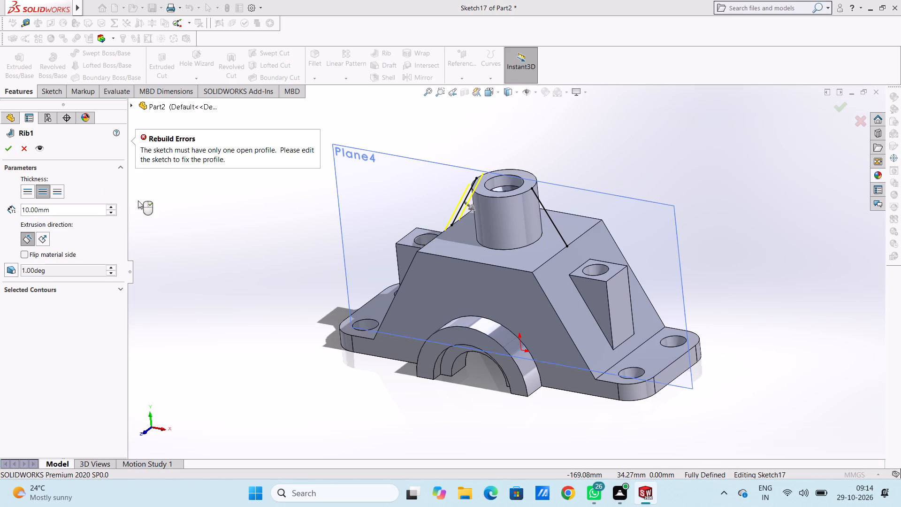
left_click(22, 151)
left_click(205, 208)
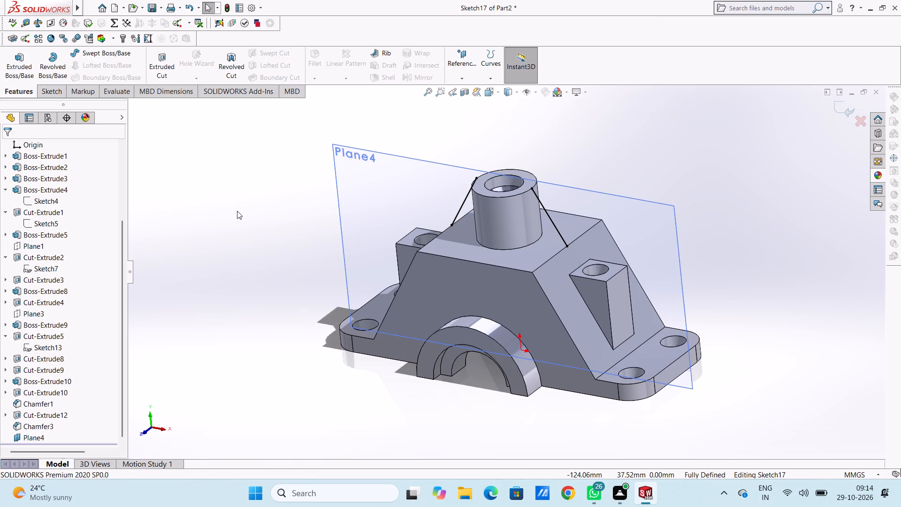
Close the left rib profile with a 2 mm line along the boss top, a 22 mm vertical and a 15.5 mm base line.
key("ctrl+1")
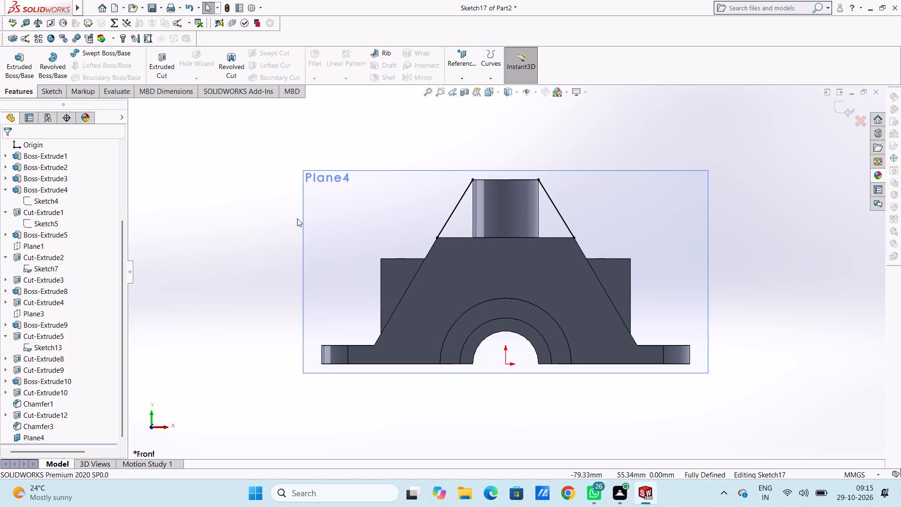
left_click(45, 89)
left_click(86, 54)
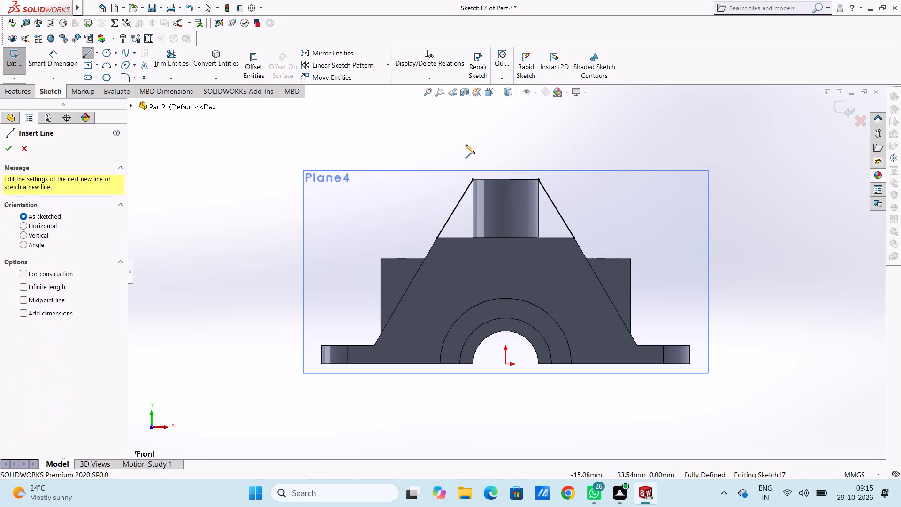
scroll(513, 182, "down", 3)
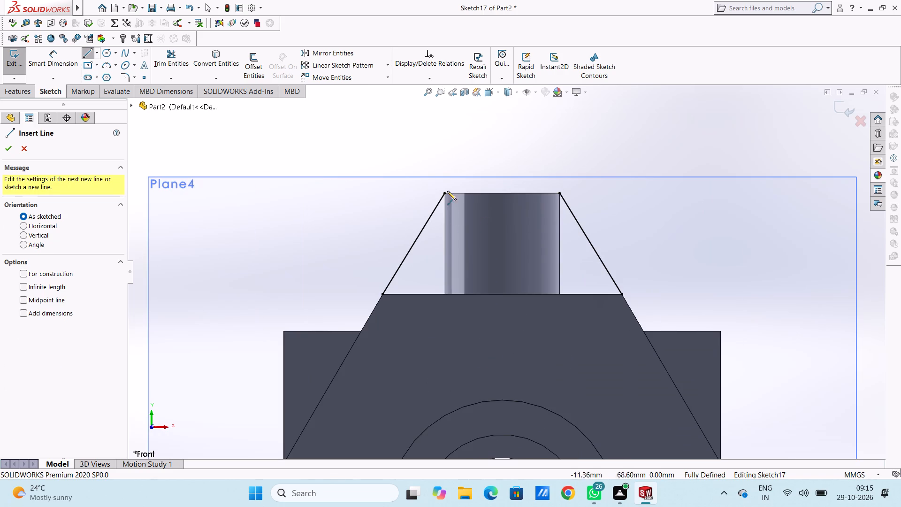
left_click(444, 192)
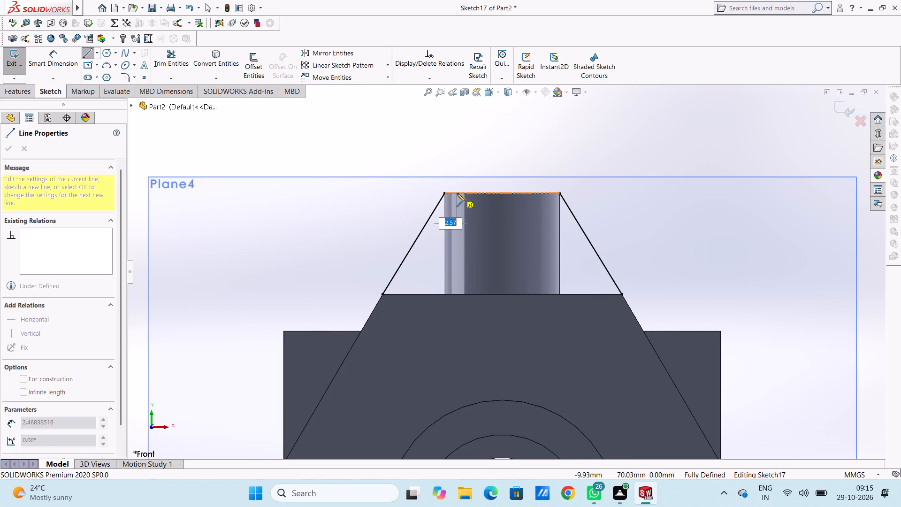
key("2")
key("Return")
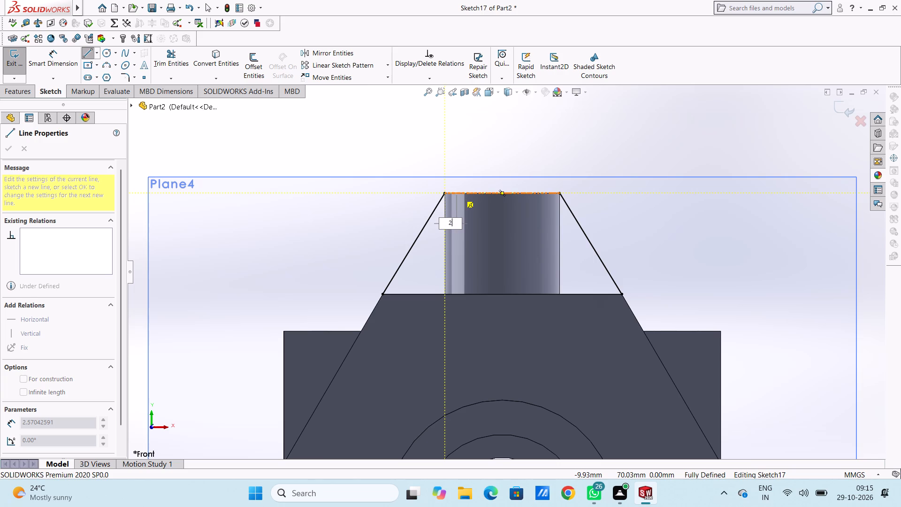
left_click(456, 296)
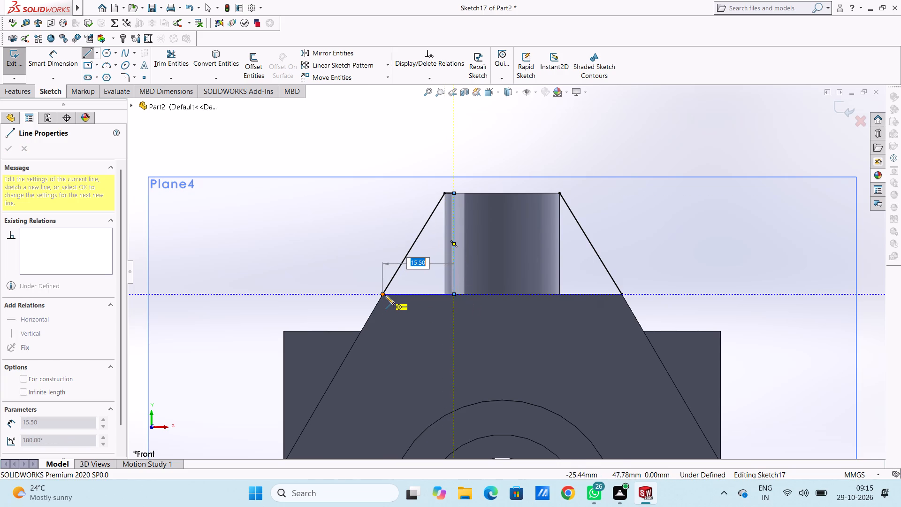
left_click(385, 295)
right_click(341, 157)
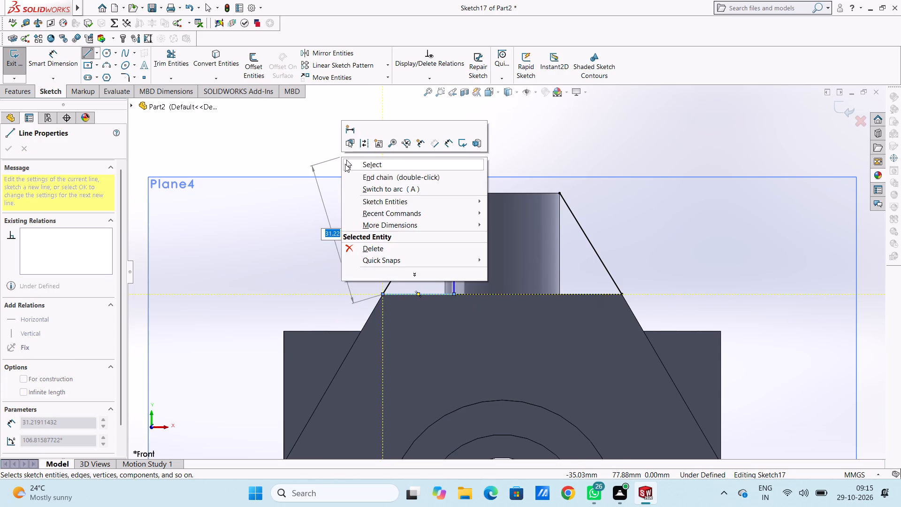
left_click(345, 164)
left_click(345, 153)
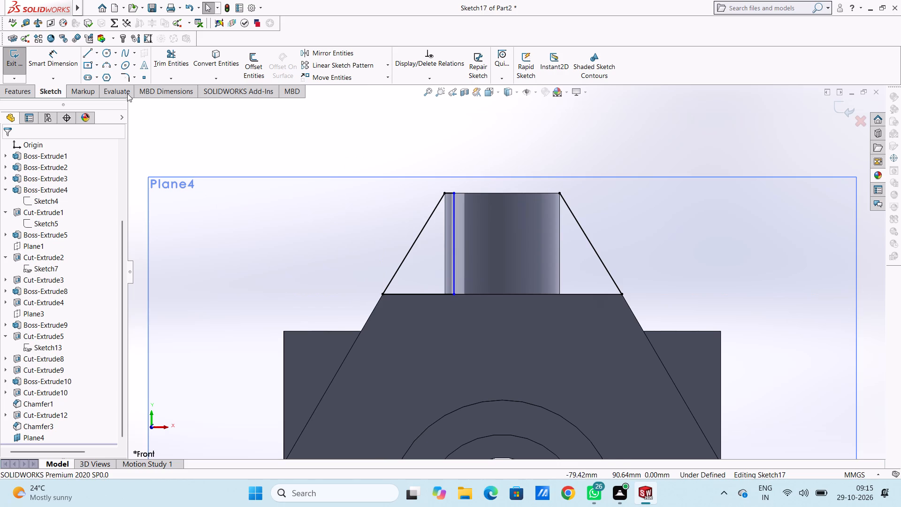
Close the right rib profile with a 2 mm line along the boss top, a 22 mm vertical and a 15.5 mm base line.
left_click(90, 52)
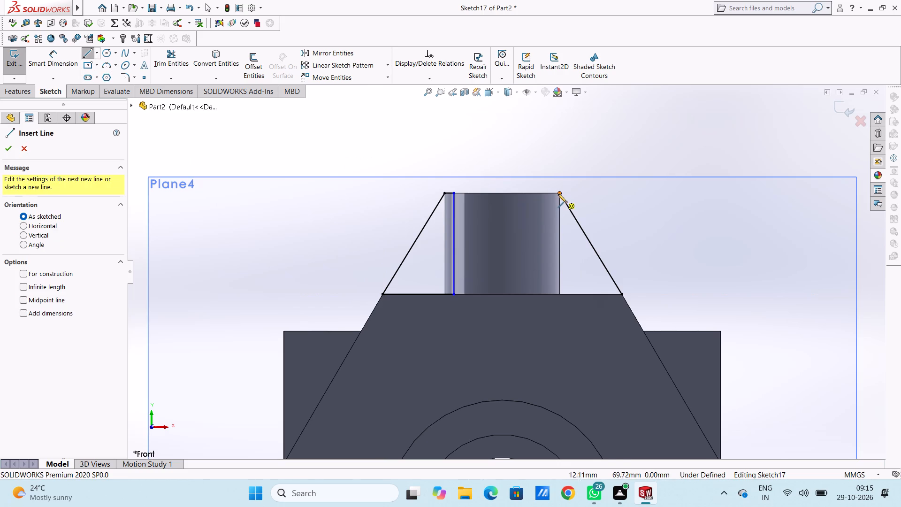
left_click(558, 193)
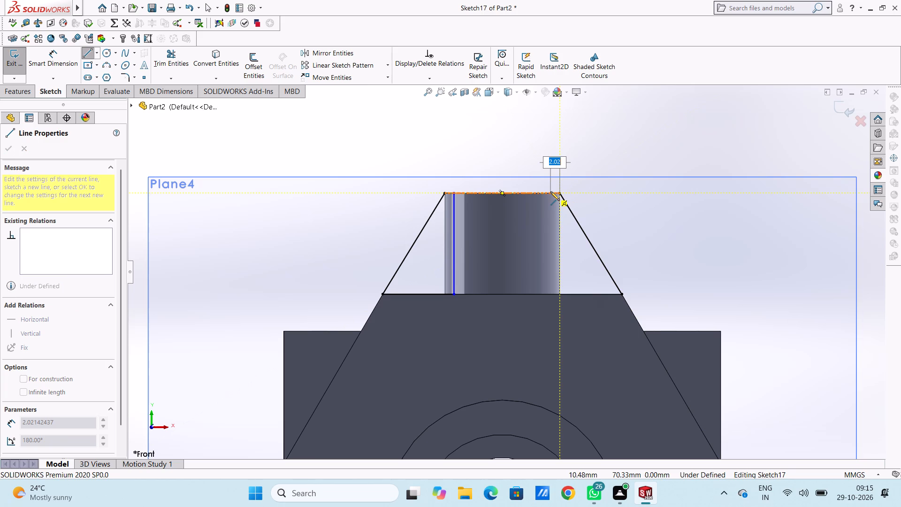
key("2")
key("Return")
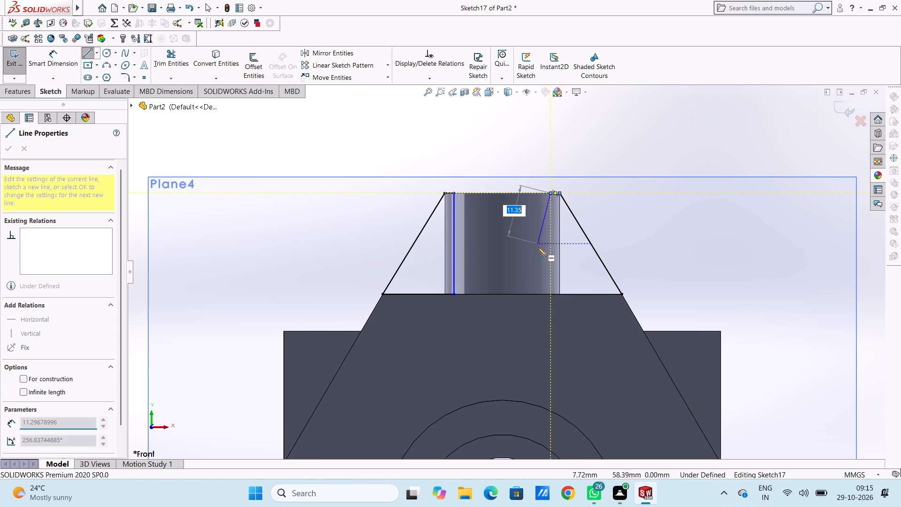
left_click(549, 294)
left_click(621, 297)
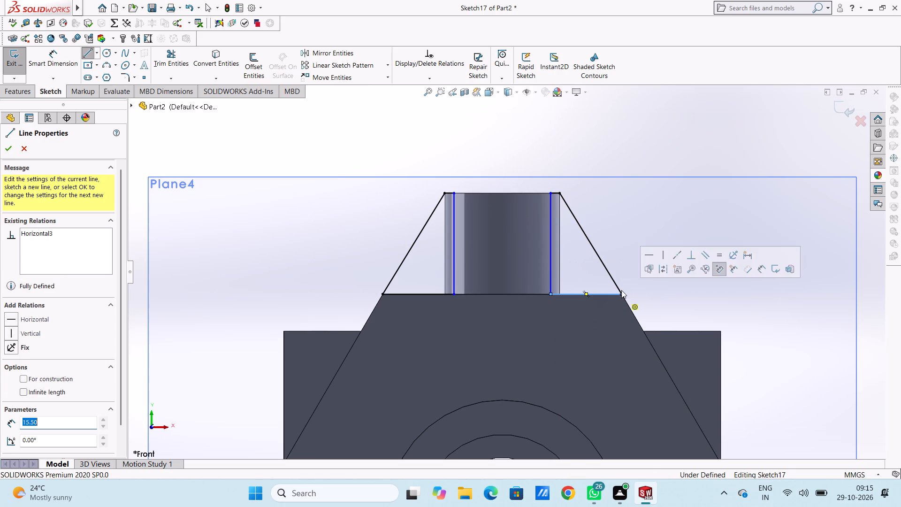
right_click(702, 108)
left_click(718, 116)
left_click(648, 149)
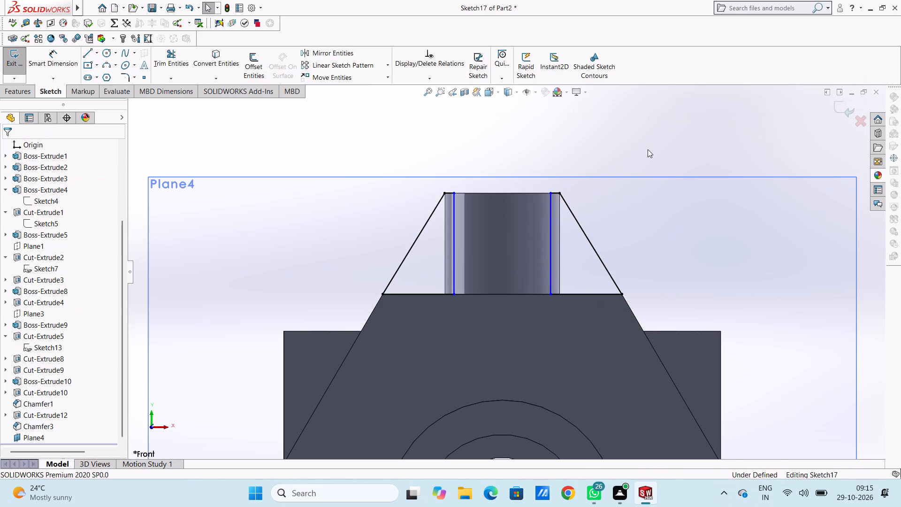
Dimension the short top lines of both the left and right rib profiles.
left_click(40, 63)
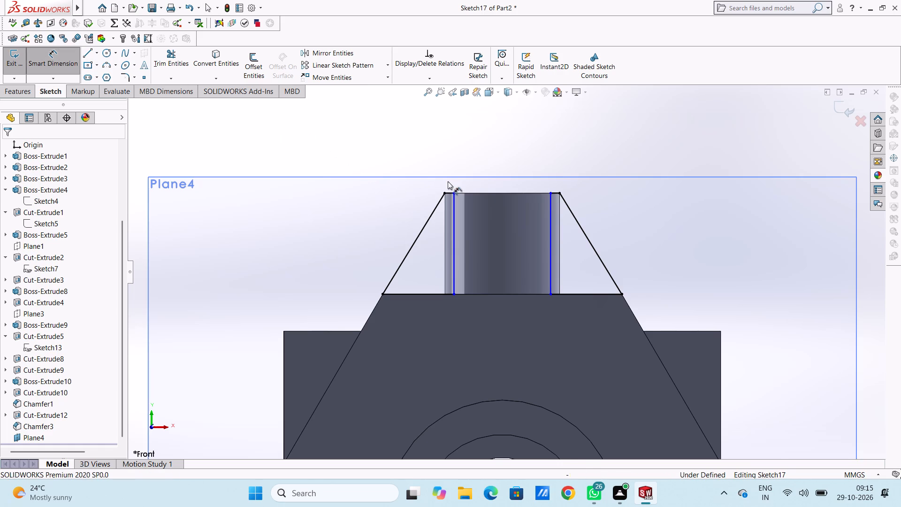
left_click(450, 193)
left_click(358, 141)
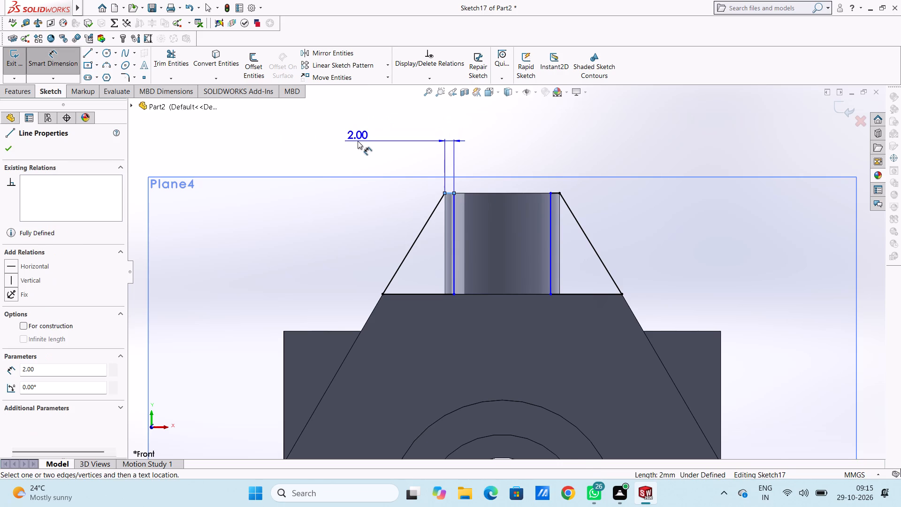
left_click(318, 123)
left_click(307, 124)
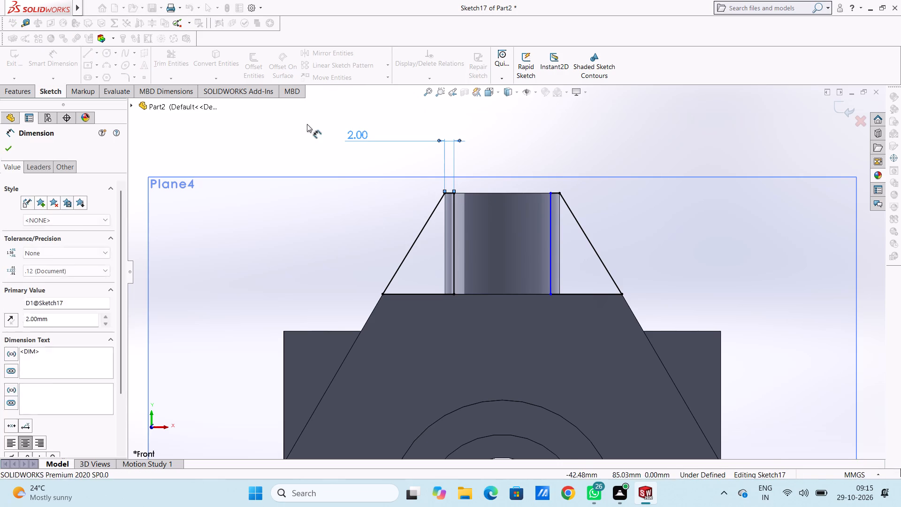
left_click(556, 196)
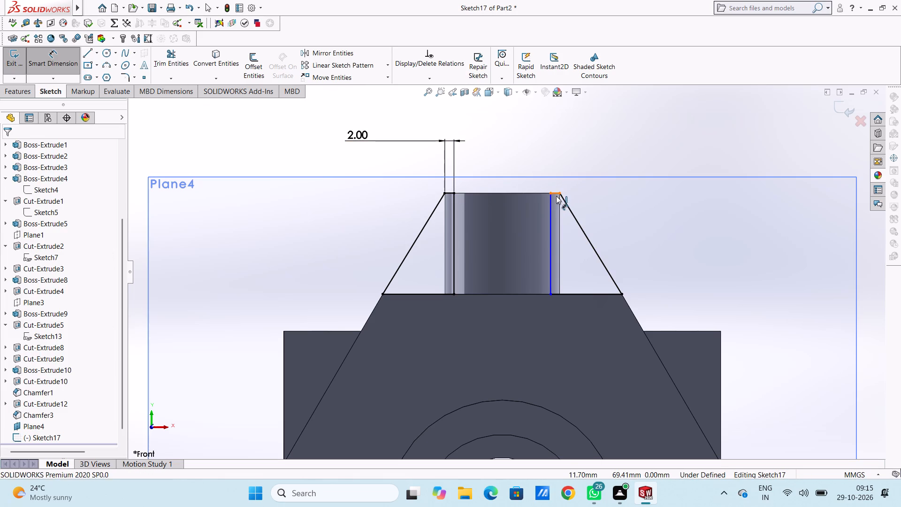
left_click(675, 140)
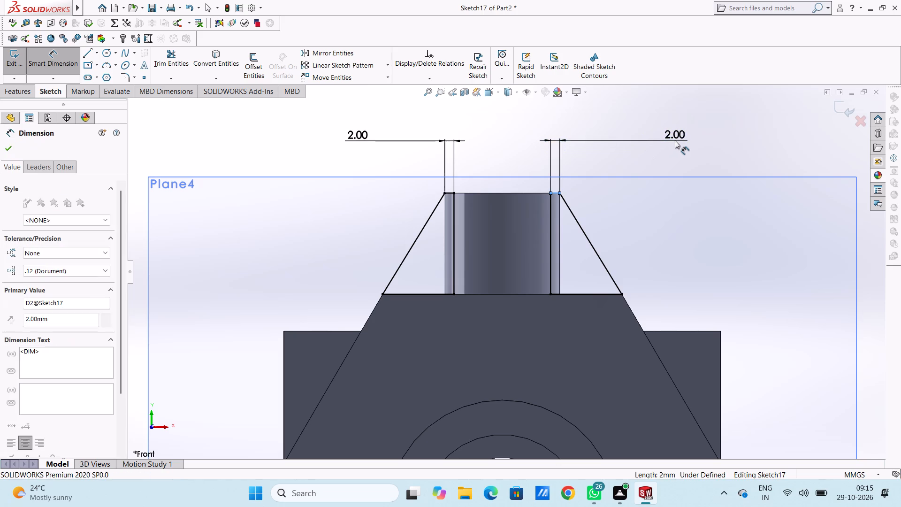
left_click(635, 127)
left_click(625, 126)
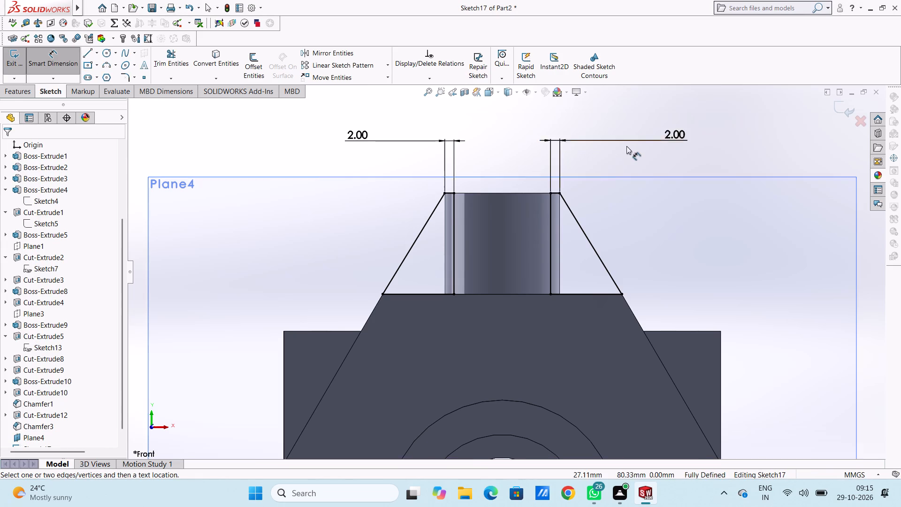
Extrude both closed rib profiles 8 mm in total, mid-plane about the sketch plane and merged with the body.
scroll(626, 146, "up", 2)
middle_click_drag(675, 159, 661, 249)
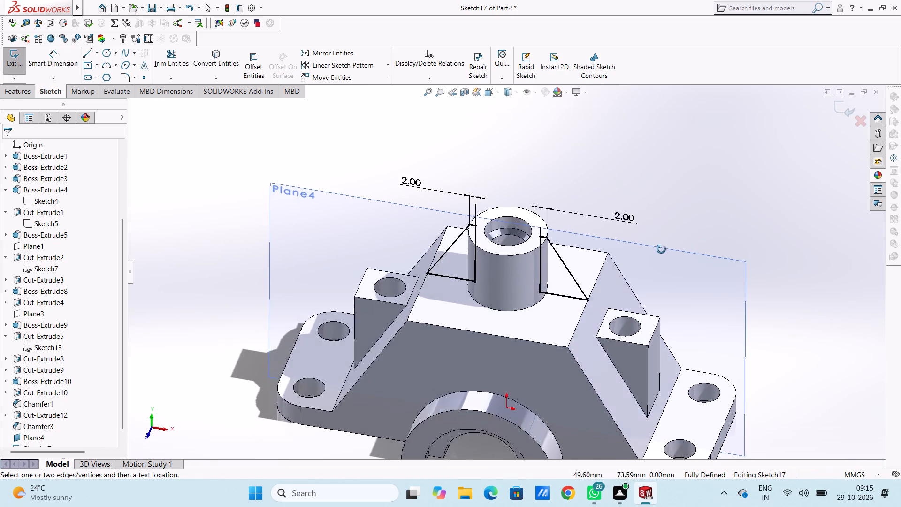
middle_click_drag(661, 249, 664, 257)
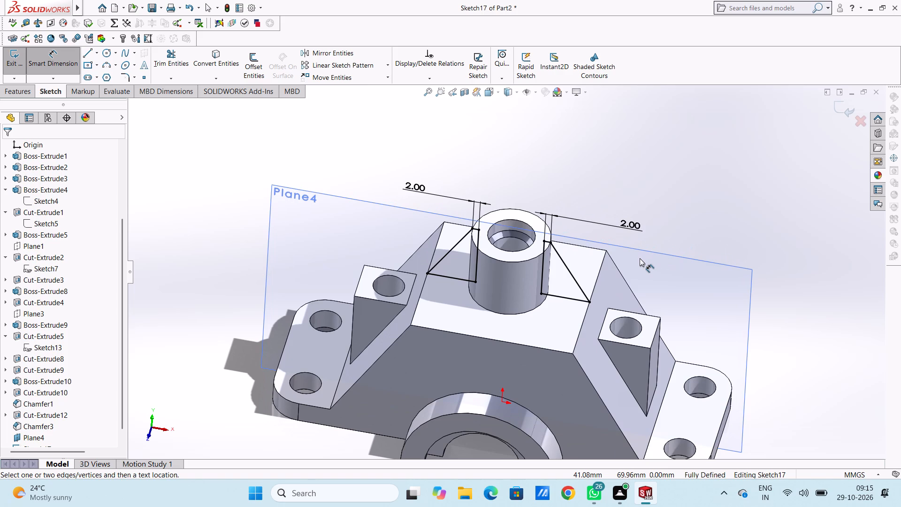
left_click(46, 64)
left_click(17, 96)
left_click(10, 65)
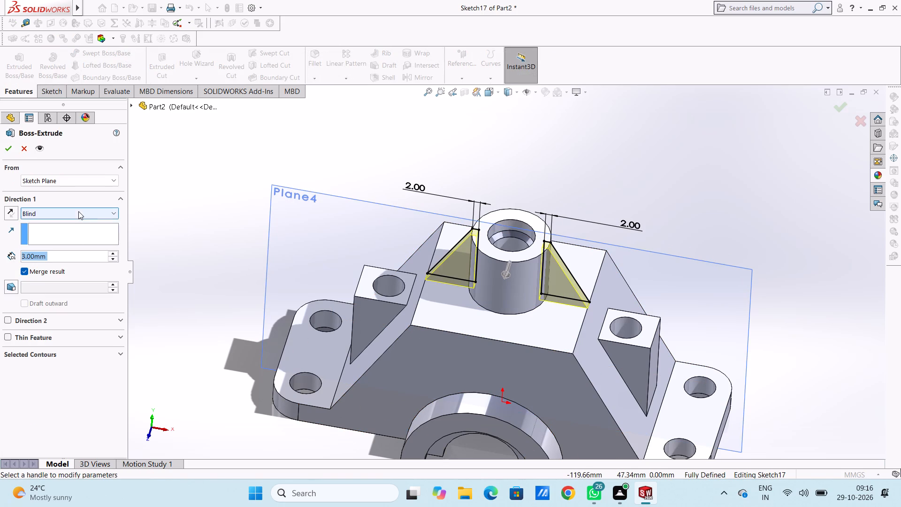
left_click(78, 212)
left_click(62, 274)
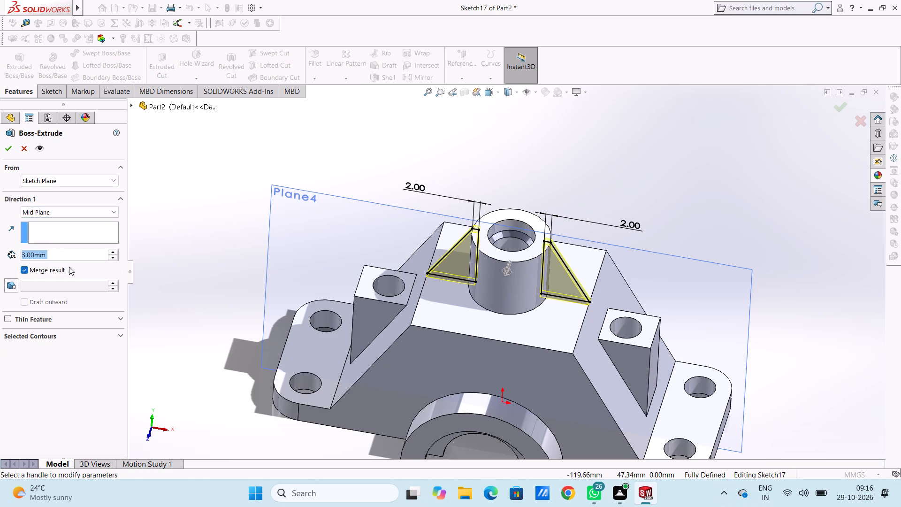
key("8")
key("Return")
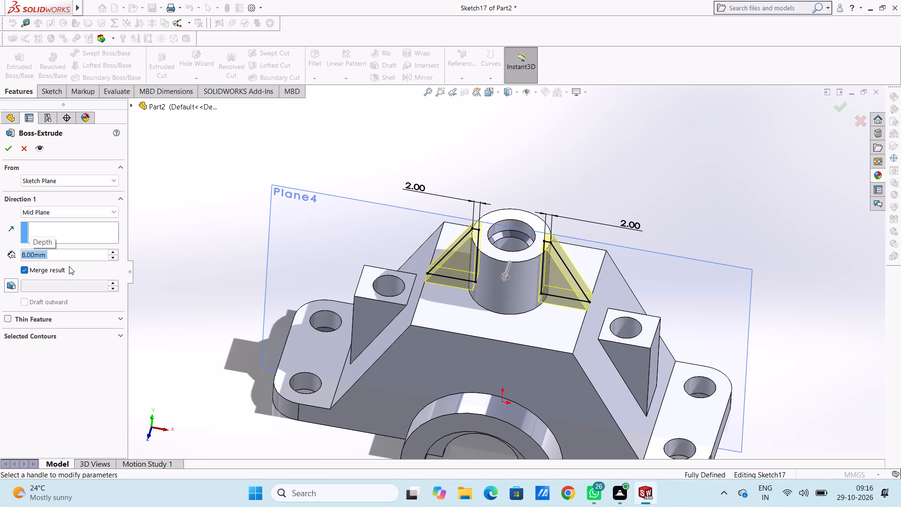
left_click(7, 141)
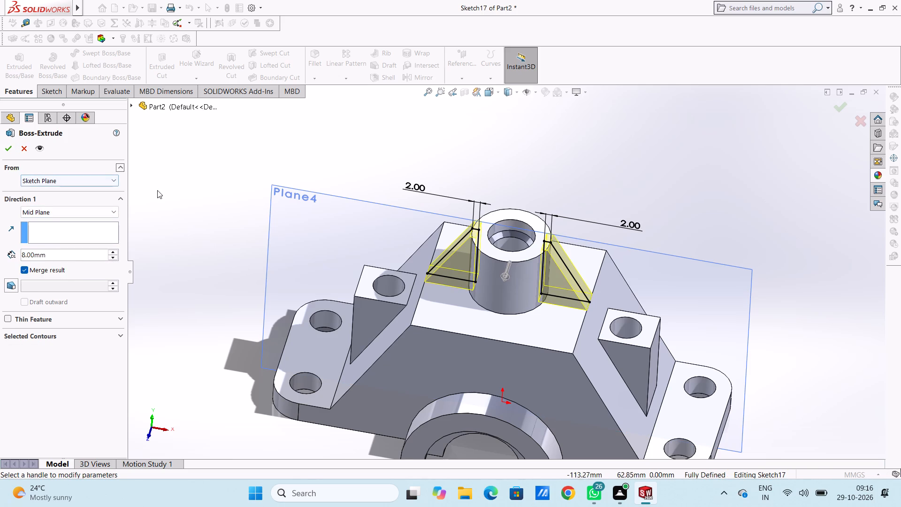
left_click(9, 150)
left_click(191, 193)
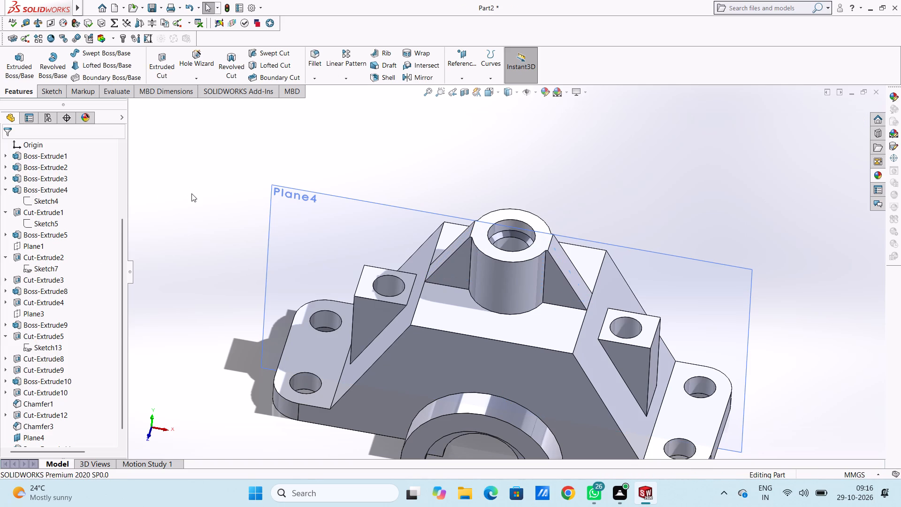
Hide the reference plane Plane4 used for the rib sketch.
scroll(123, 334, "down", 5)
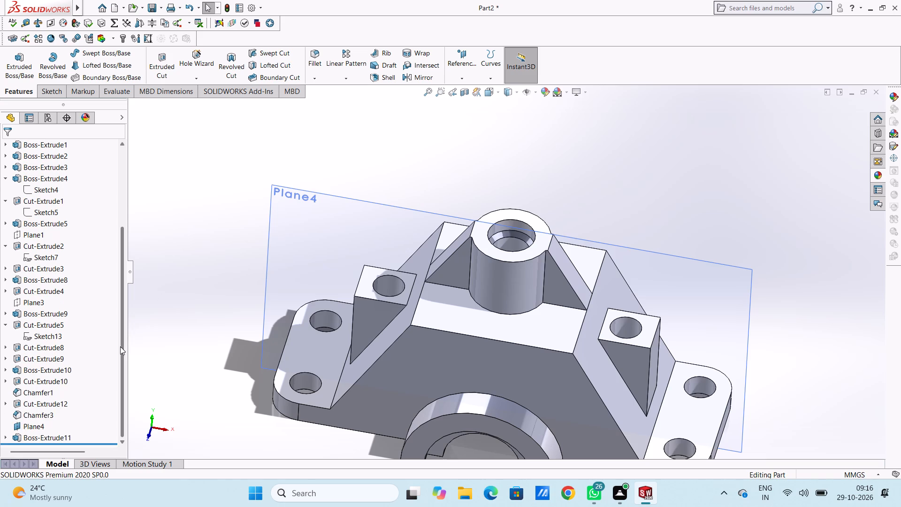
left_click(42, 424)
left_click(65, 412)
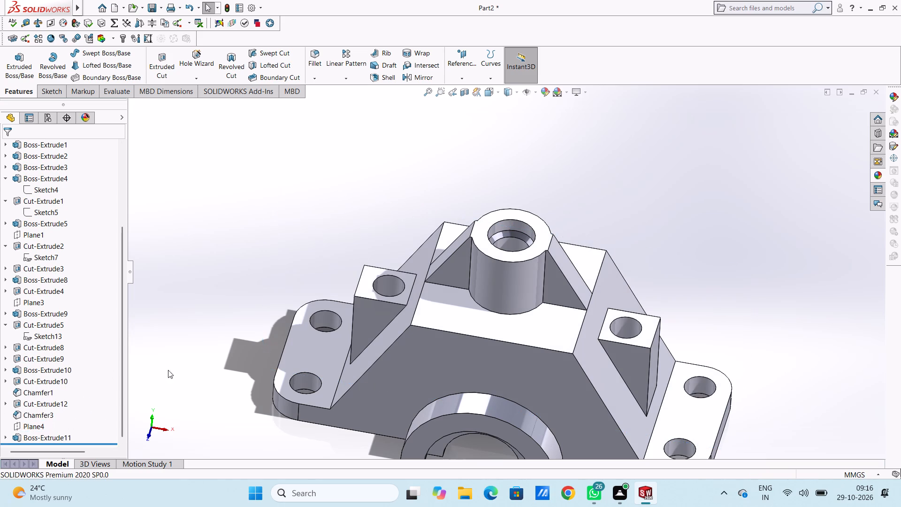
Examine the ribbed housing from above, the front and the underside.
middle_click_drag(328, 249, 323, 346)
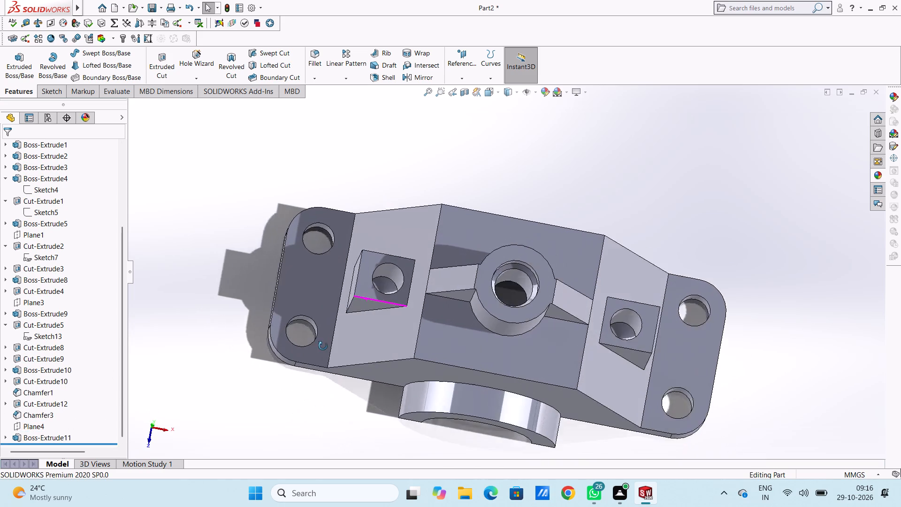
middle_click_drag(323, 346, 320, 202)
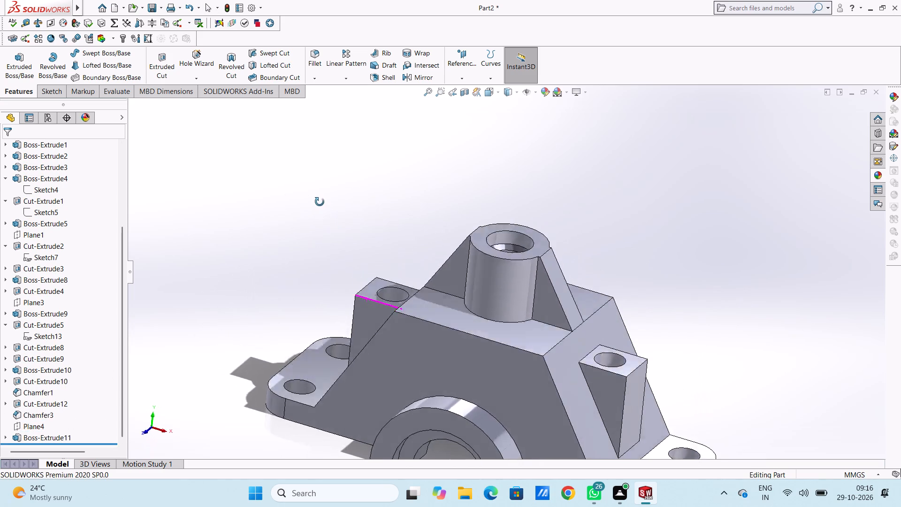
middle_click_drag(320, 202, 329, 196)
scroll(415, 223, "up", 4)
middle_click_drag(561, 325, 567, 257)
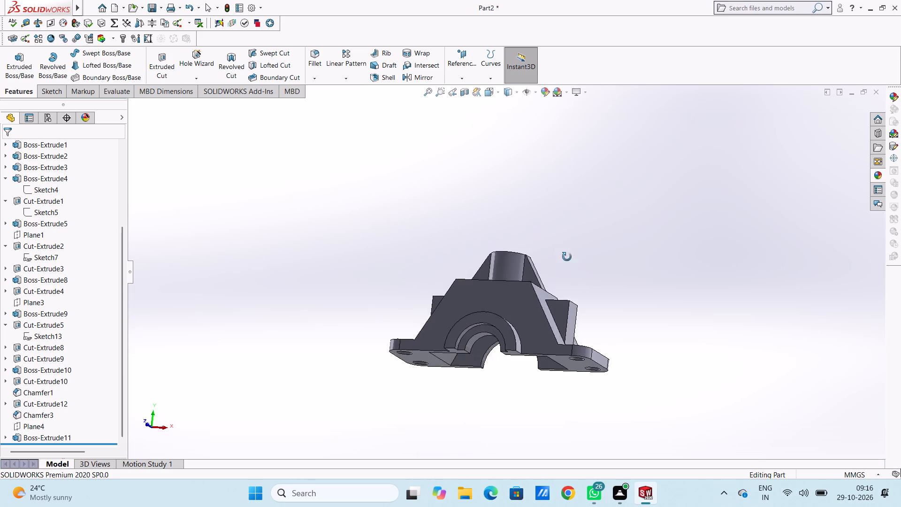
middle_click_drag(567, 257, 567, 133)
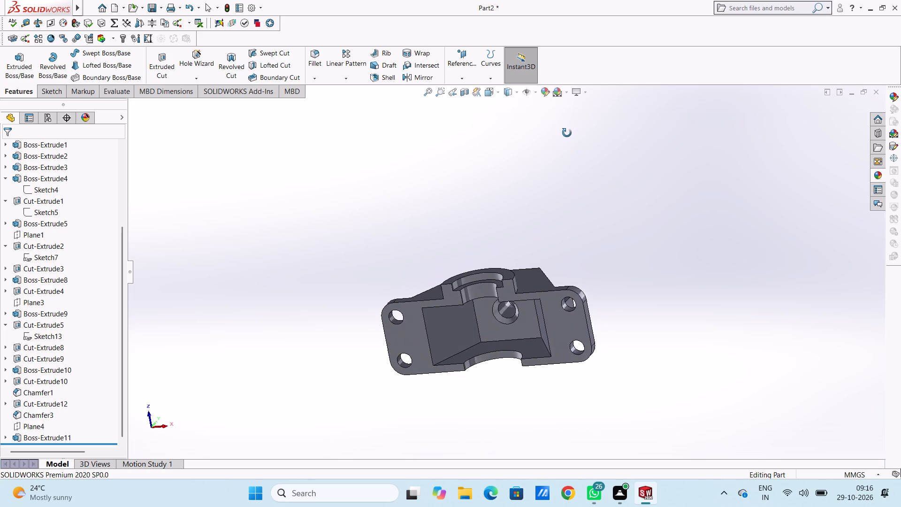
middle_click_drag(567, 133, 562, 399)
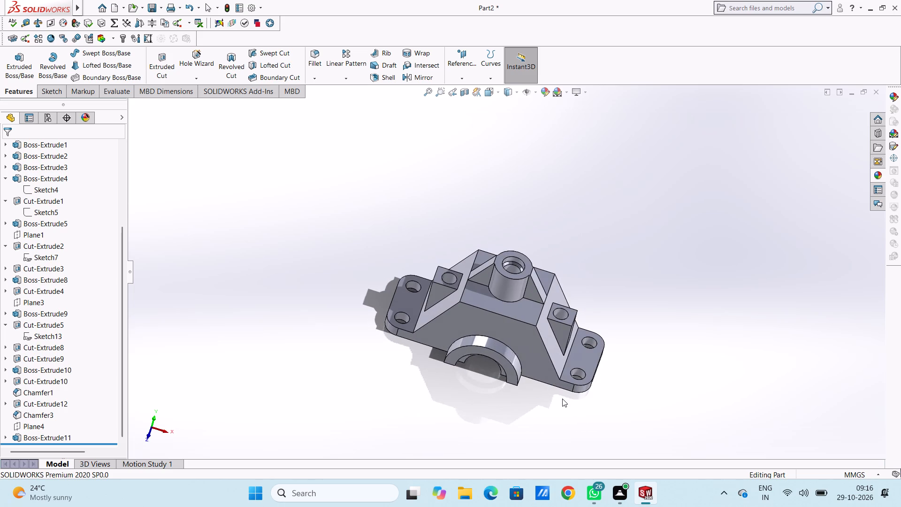
middle_click_drag(529, 358, 523, 353)
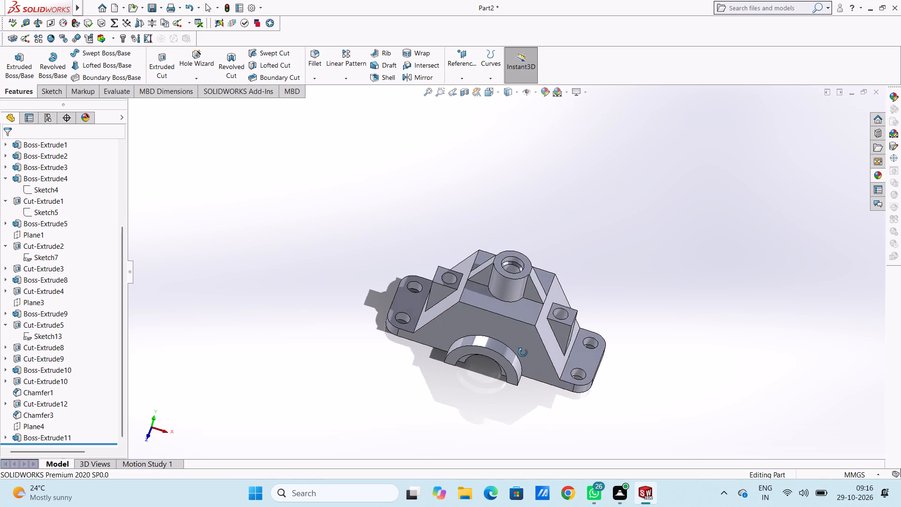
middle_click_drag(523, 353, 521, 351)
Start a 2 mm fillet on the curved edge where the front semicircular bearing boss meets the housing face.
scroll(511, 362, "down", 4)
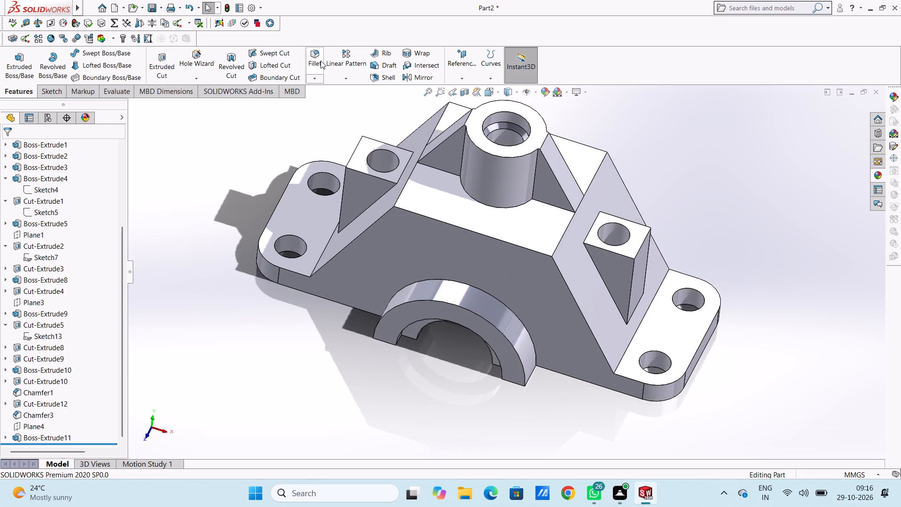
left_click(321, 61)
left_click(499, 302)
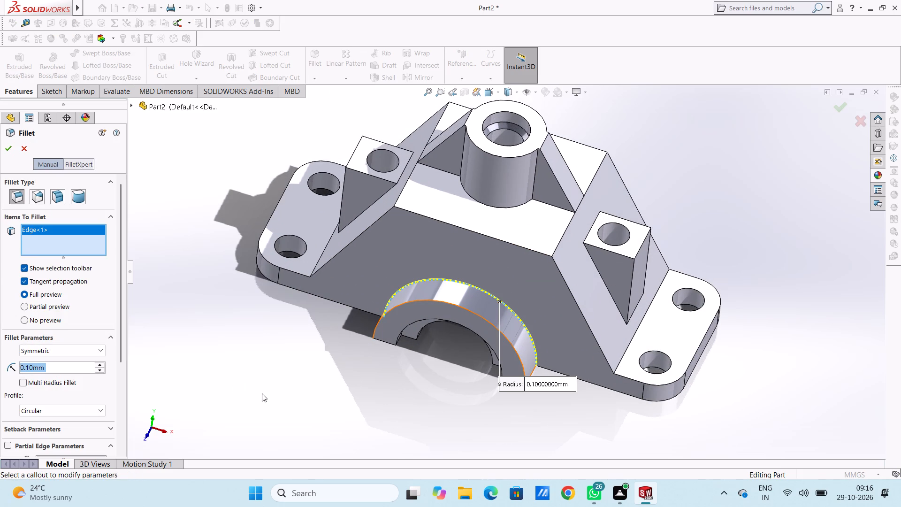
middle_click_drag(271, 392, 259, 369)
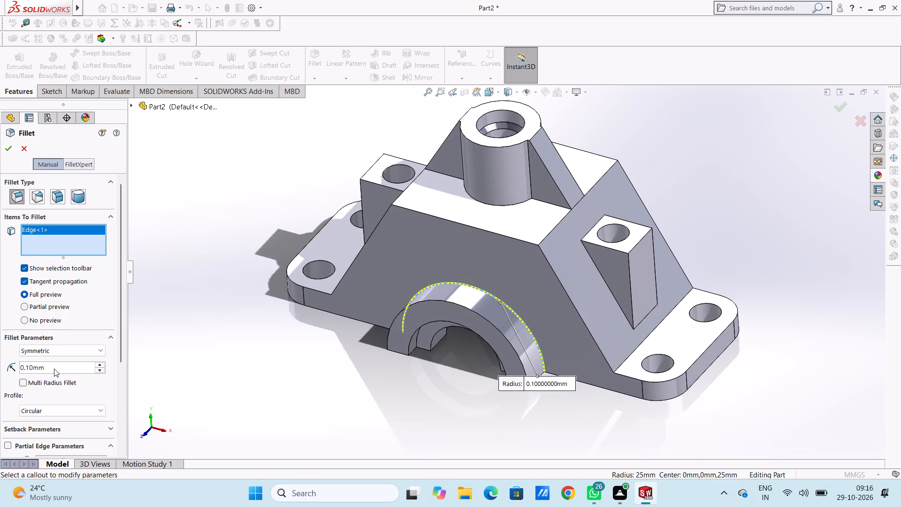
double_click(54, 368)
key("2")
key("Return")
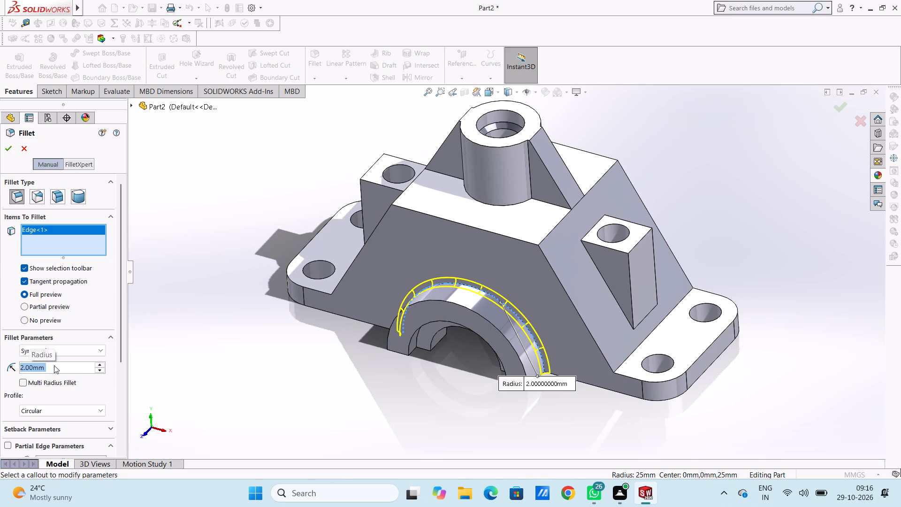
Add the housing front face's two sloped edges and its top edge to the 2 mm fillet.
left_click(550, 236)
left_click(550, 236)
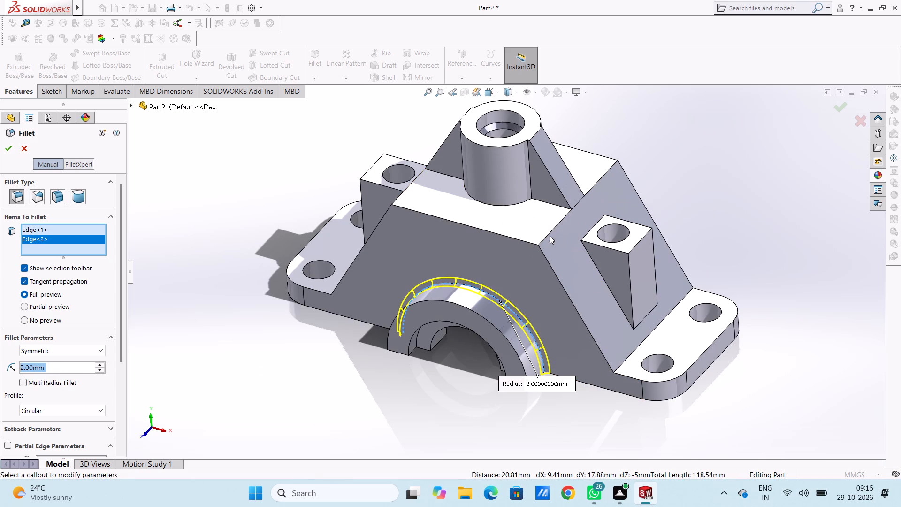
left_click(561, 222)
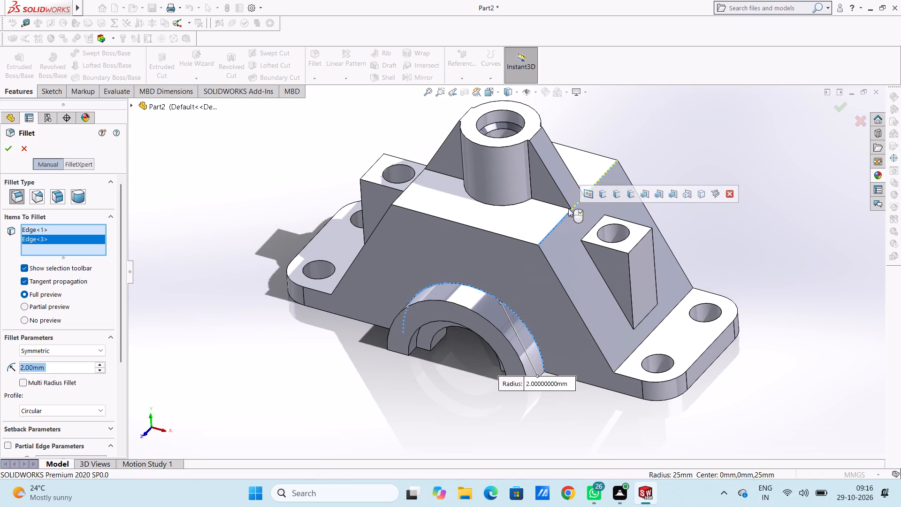
left_click(561, 222)
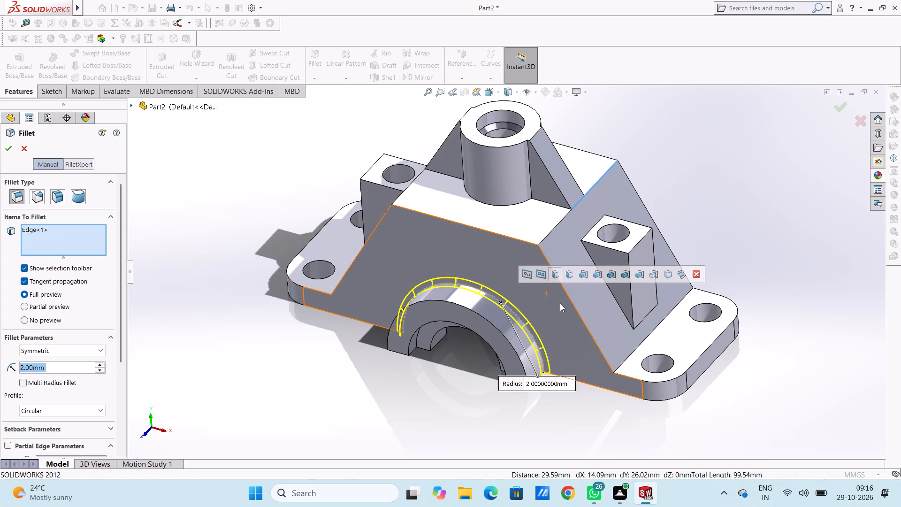
left_click(571, 302)
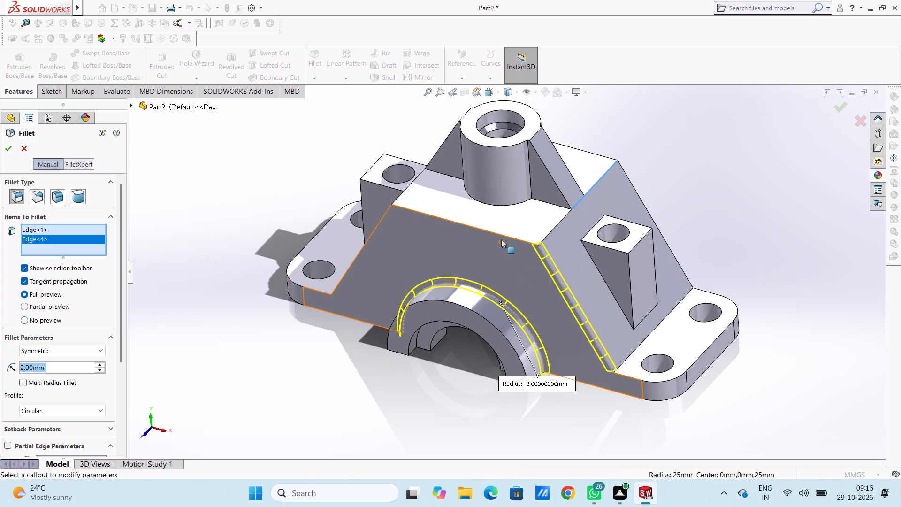
left_click(503, 236)
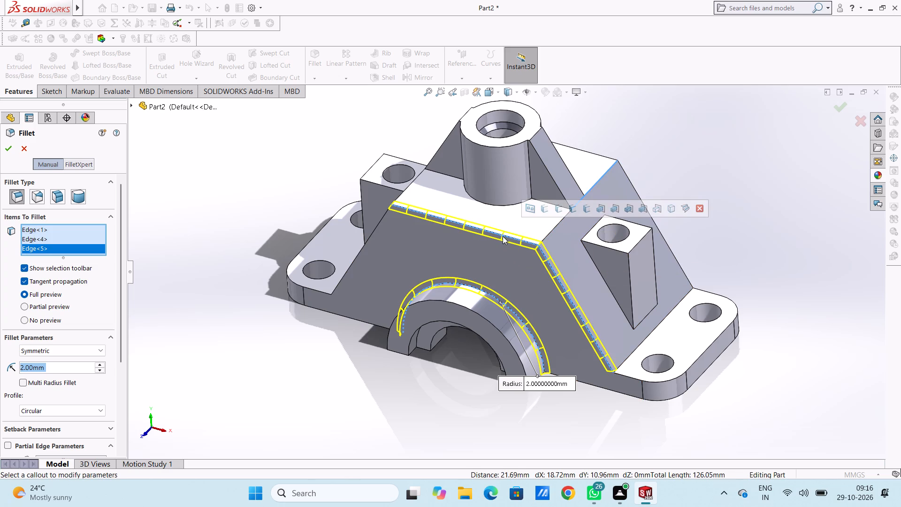
left_click(374, 231)
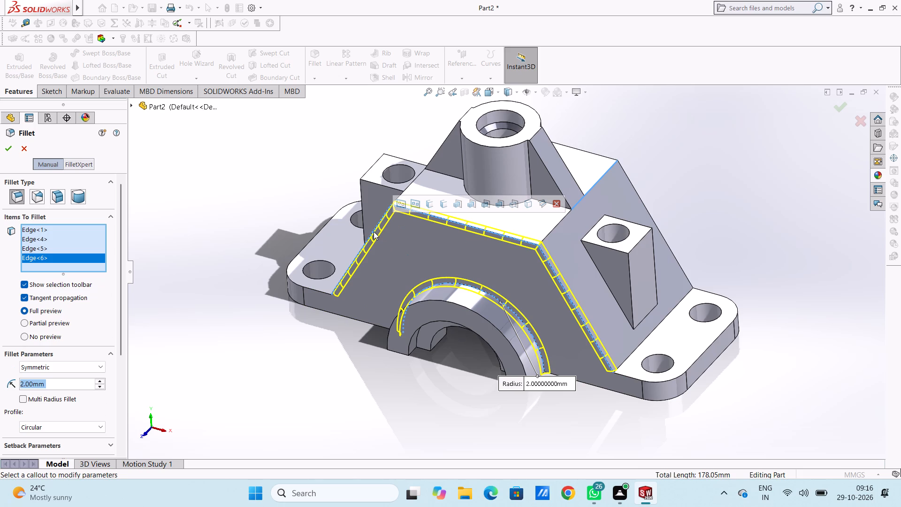
Add the top face of the two-hole mounting flange beside the selected sloped edge to the 2 mm fillet.
left_click(631, 375)
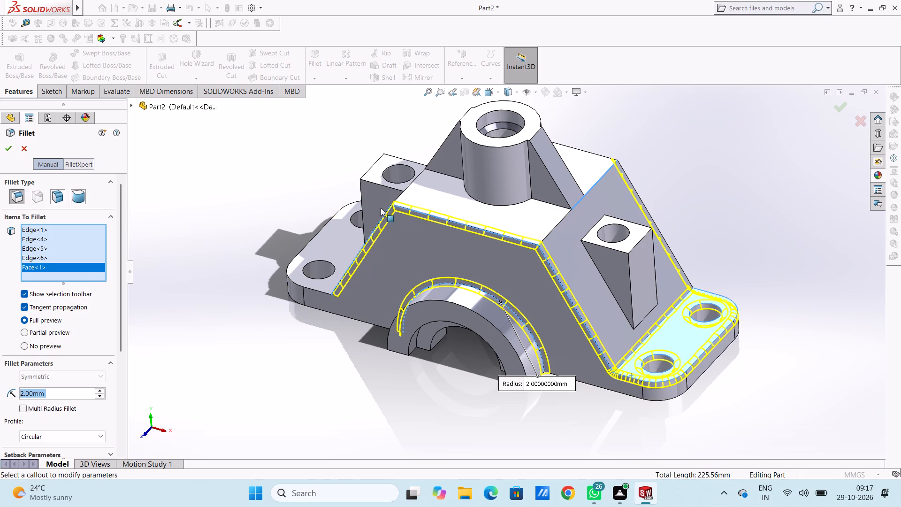
left_click(552, 230)
left_click(552, 230)
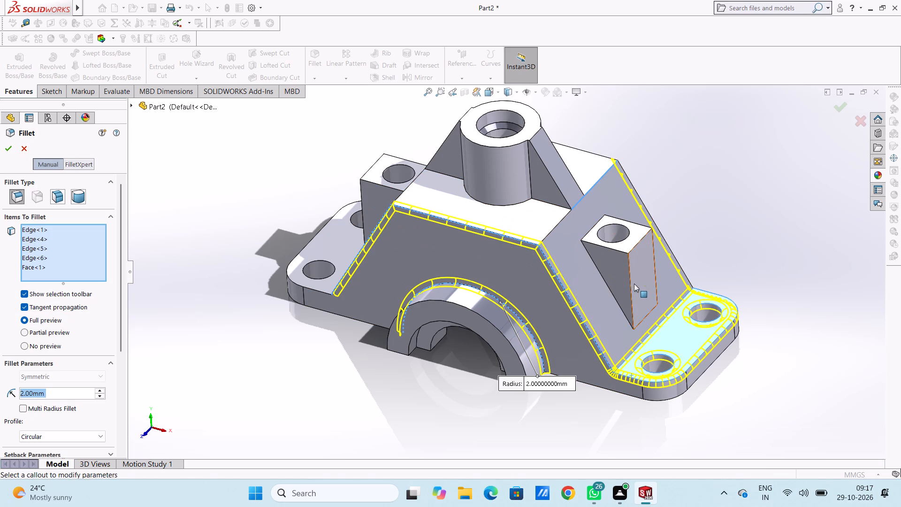
Add the wedge-shaped lug's sloped joint edge, vertical corner edges and top edges above that flange to the 2 mm fillet.
left_click(605, 287)
left_click(605, 287)
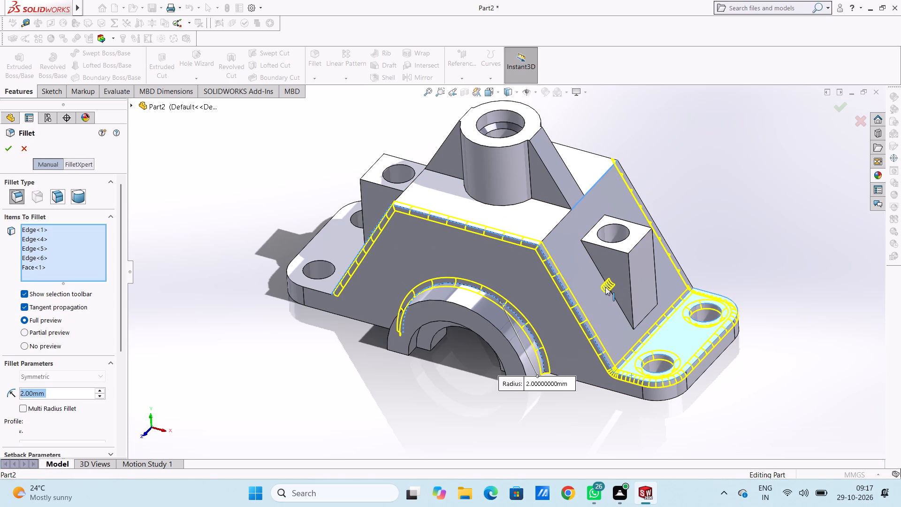
left_click(603, 276)
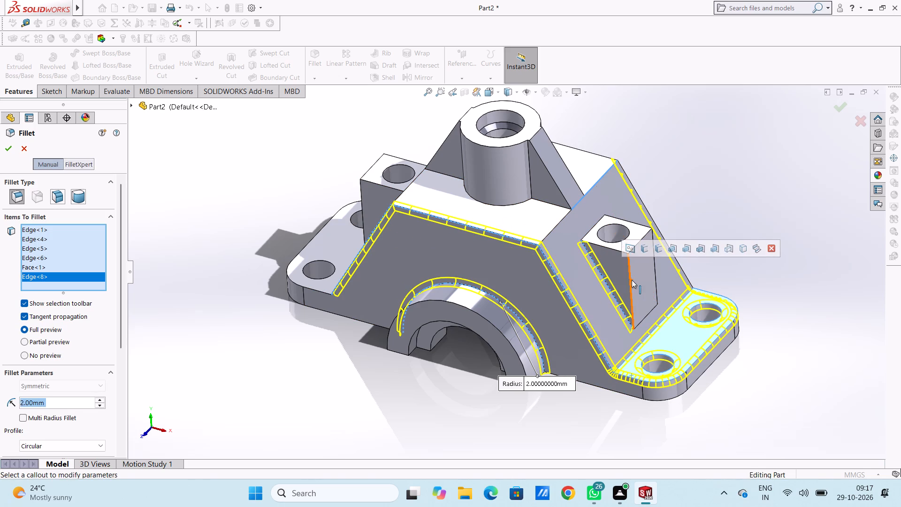
left_click(631, 280)
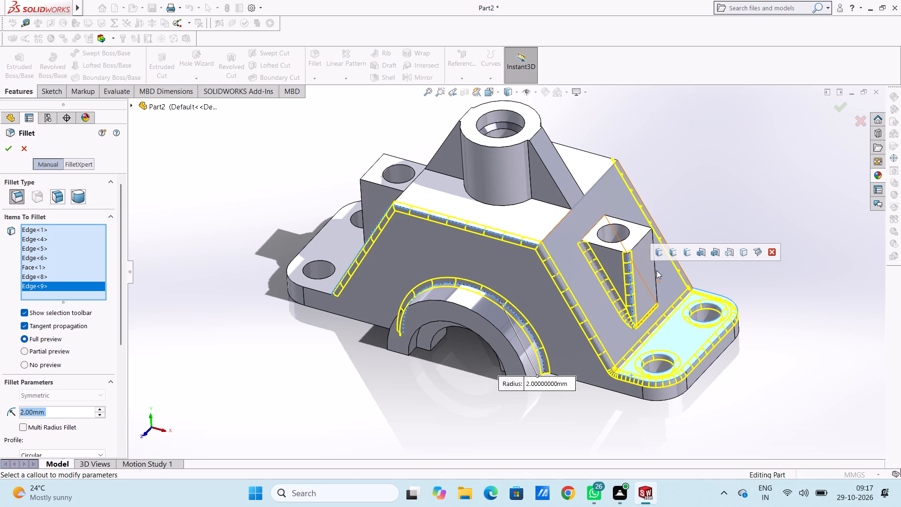
left_click(656, 270)
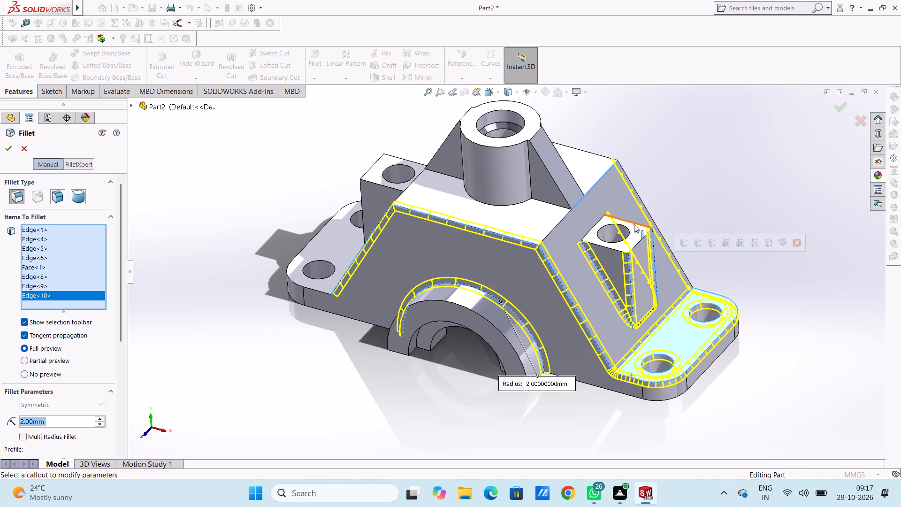
left_click(634, 224)
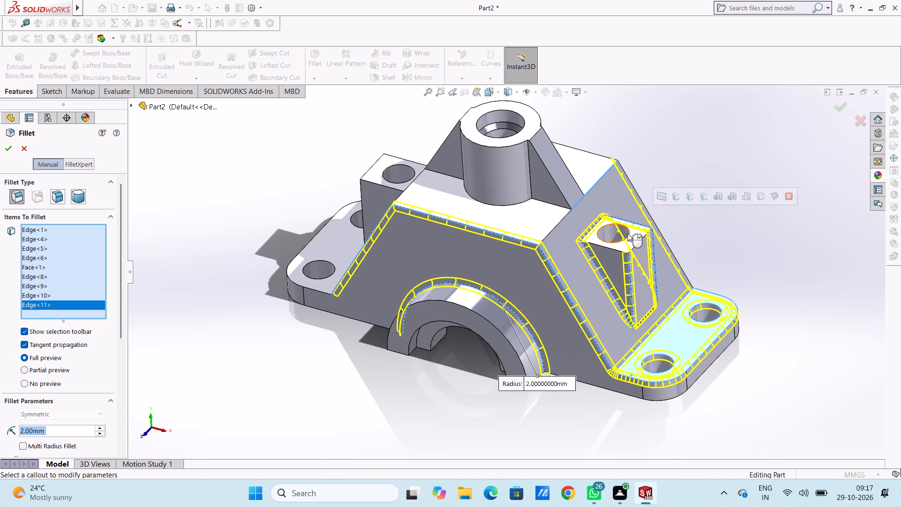
left_click(609, 247)
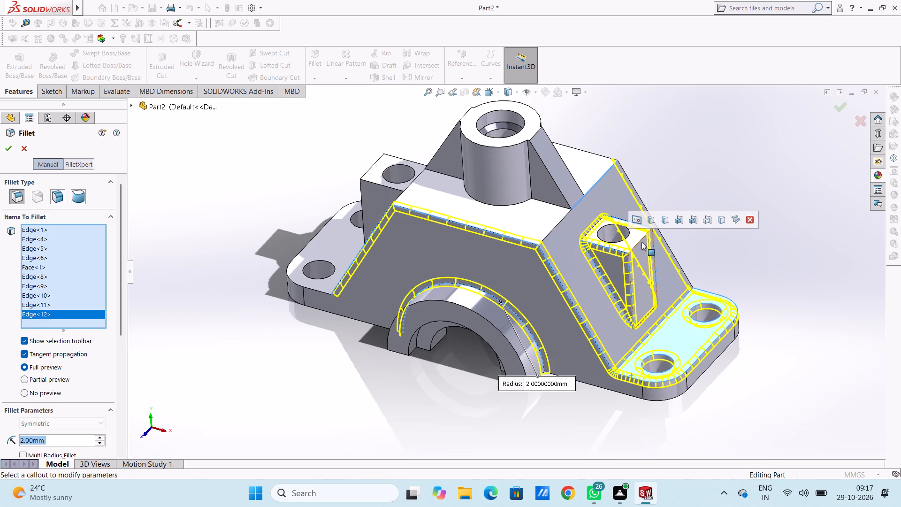
left_click(641, 242)
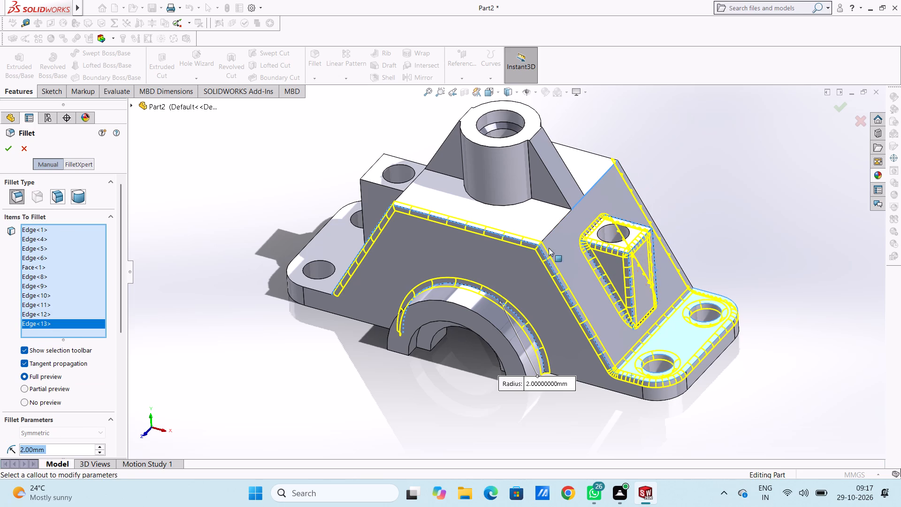
Add the opposite wedge-shaped lug's sloped joint edge, vertical corner edges and top edges to the 2 mm fillet.
middle_click_drag(493, 214, 523, 199)
middle_click_drag(531, 202, 544, 212)
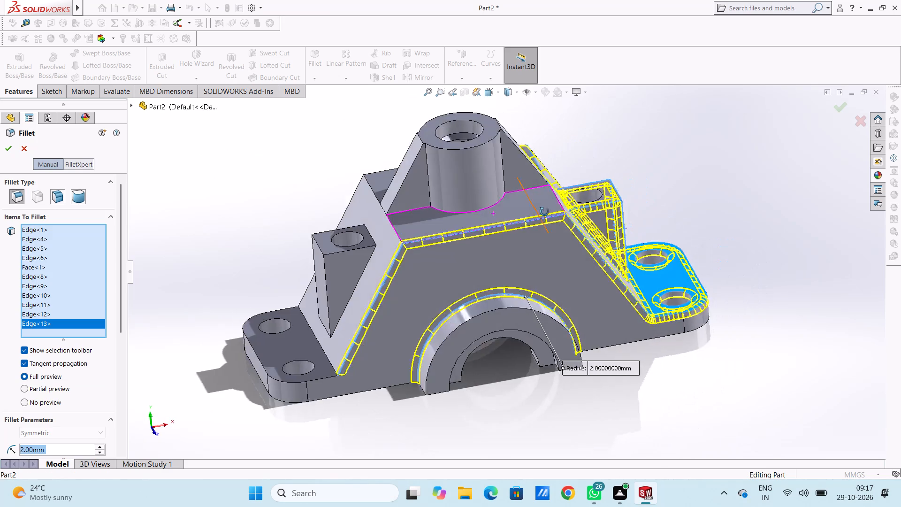
middle_click_drag(544, 212, 545, 212)
middle_click_drag(545, 215, 545, 246)
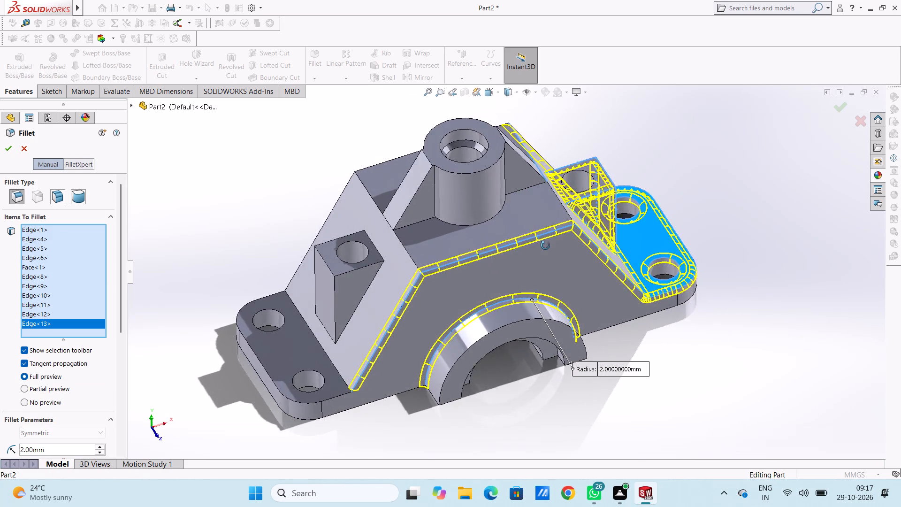
middle_click_drag(545, 246, 552, 250)
scroll(339, 308, "down", 4)
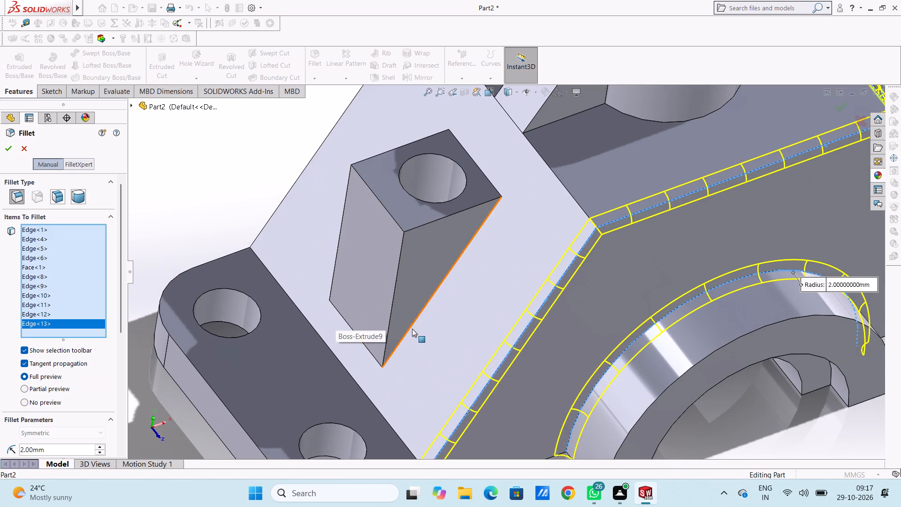
left_click(412, 327)
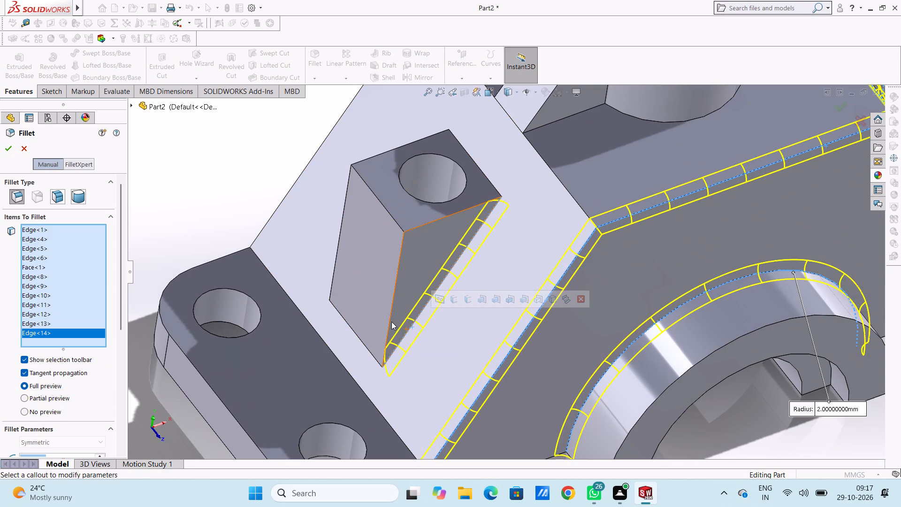
left_click(390, 319)
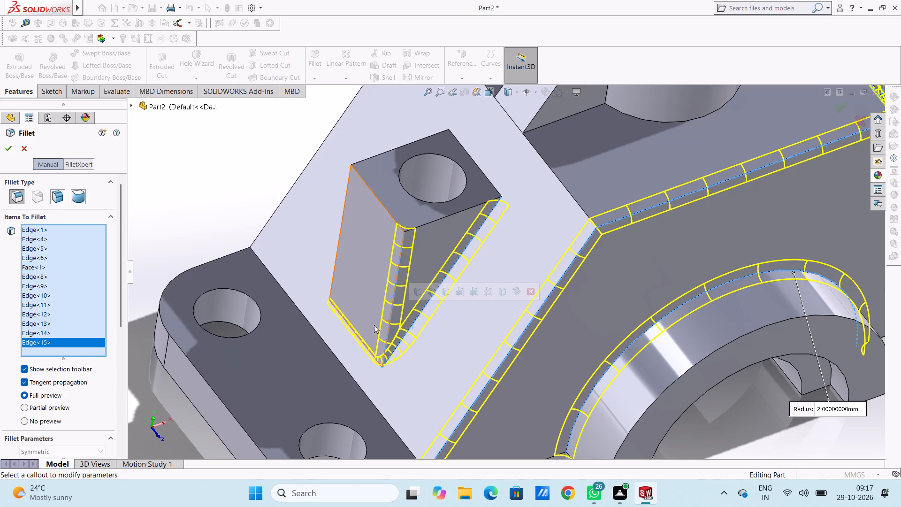
left_click(333, 269)
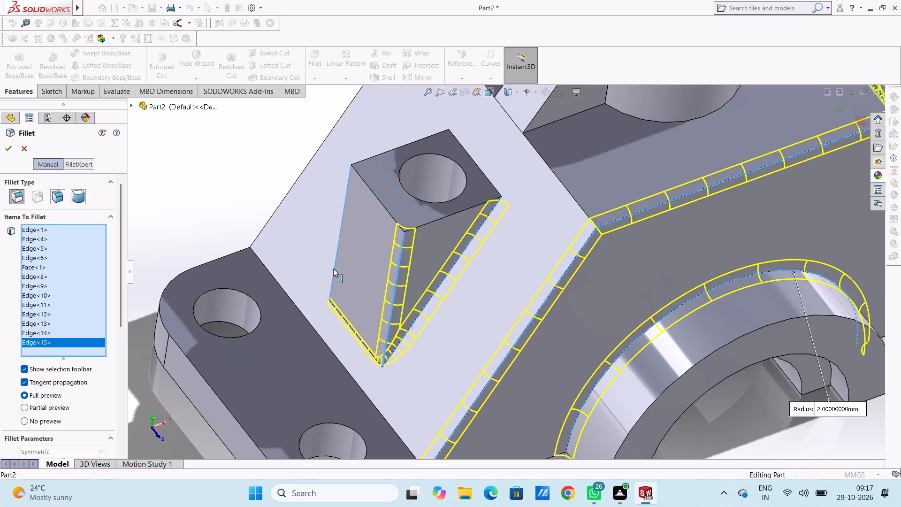
left_click(377, 196)
left_click(382, 154)
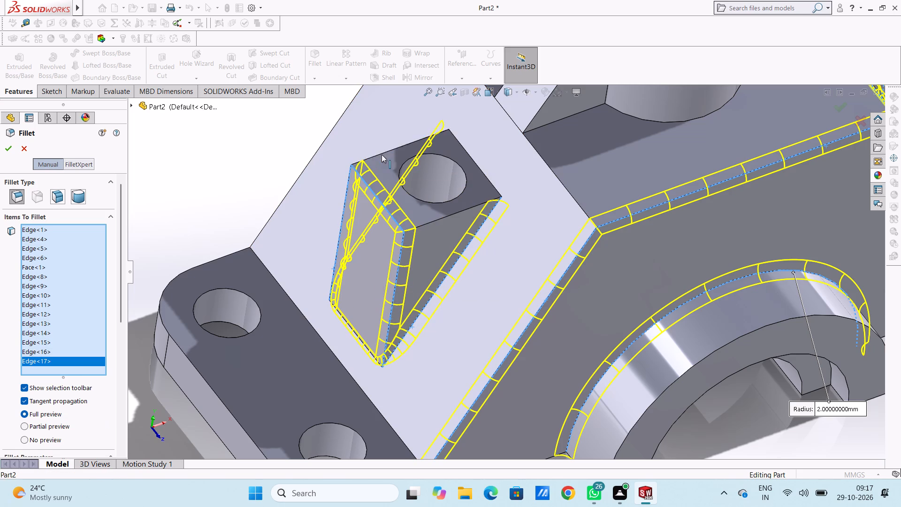
left_click(454, 214)
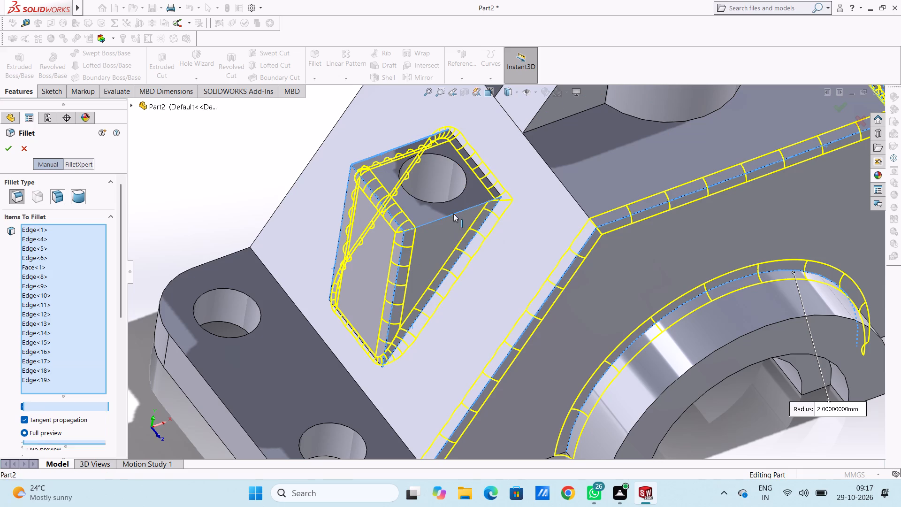
Try a 1 mm radius for all selected fillet edges and settle on 1.5 mm.
scroll(452, 221, "up", 5)
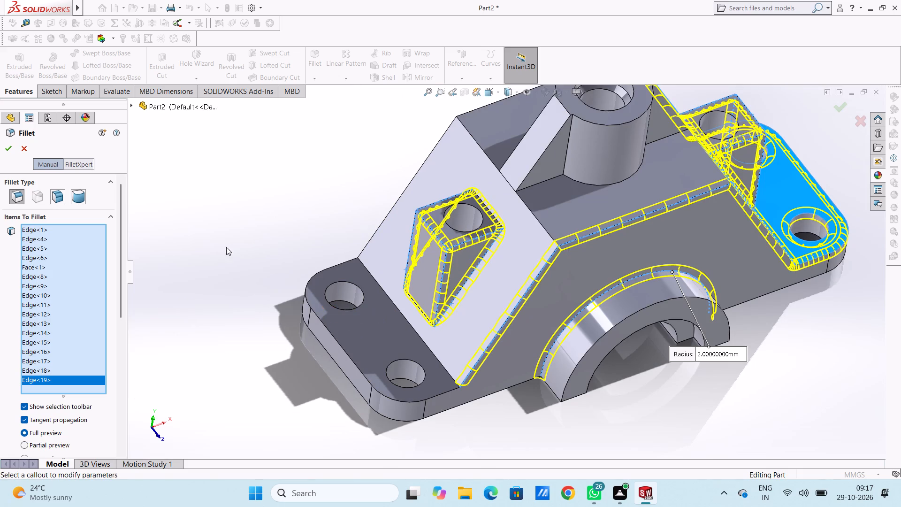
scroll(125, 296, "down", 4)
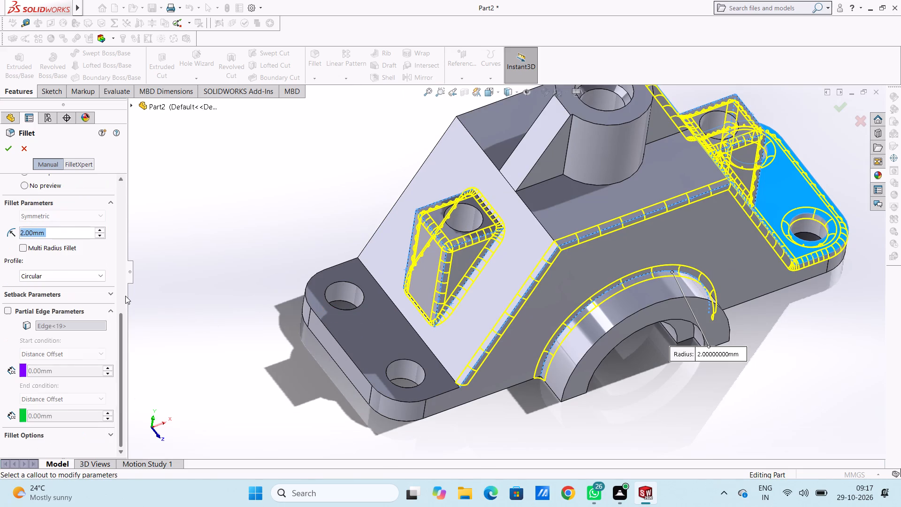
scroll(125, 296, "down", 1)
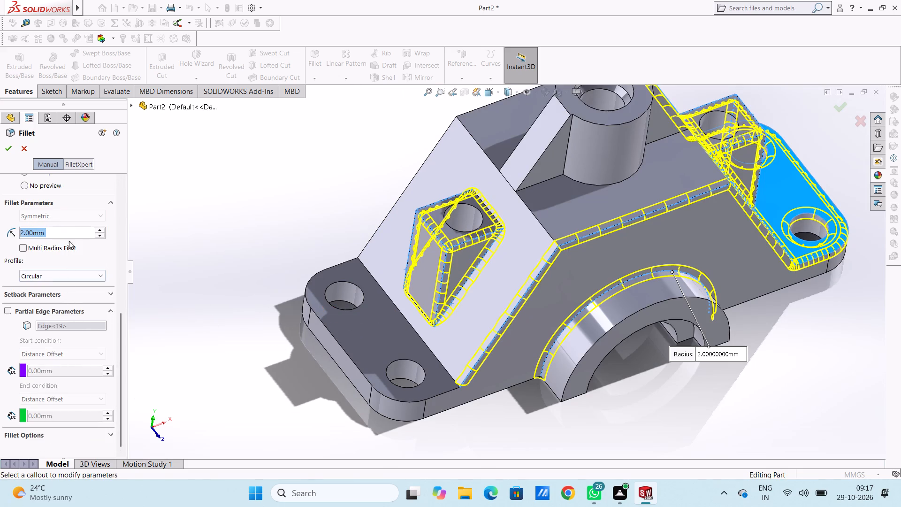
key("1")
key("Return")
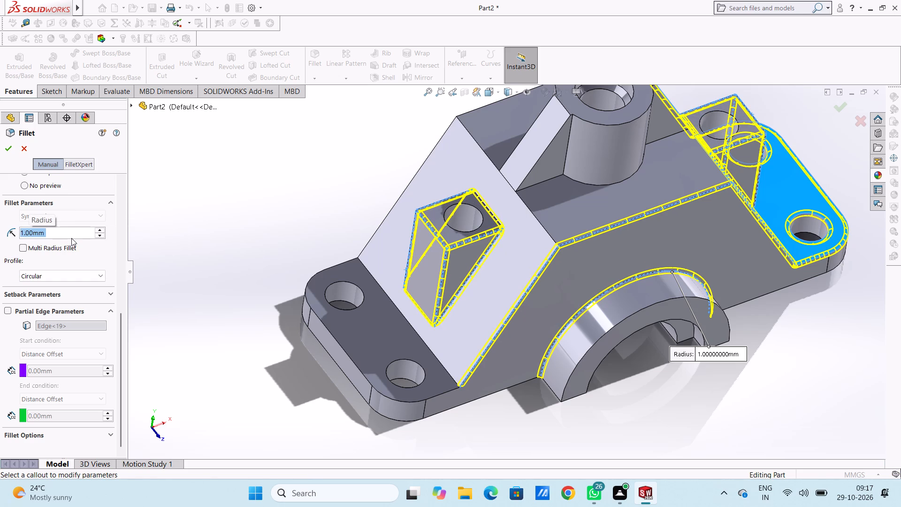
type("1.5")
key("Return")
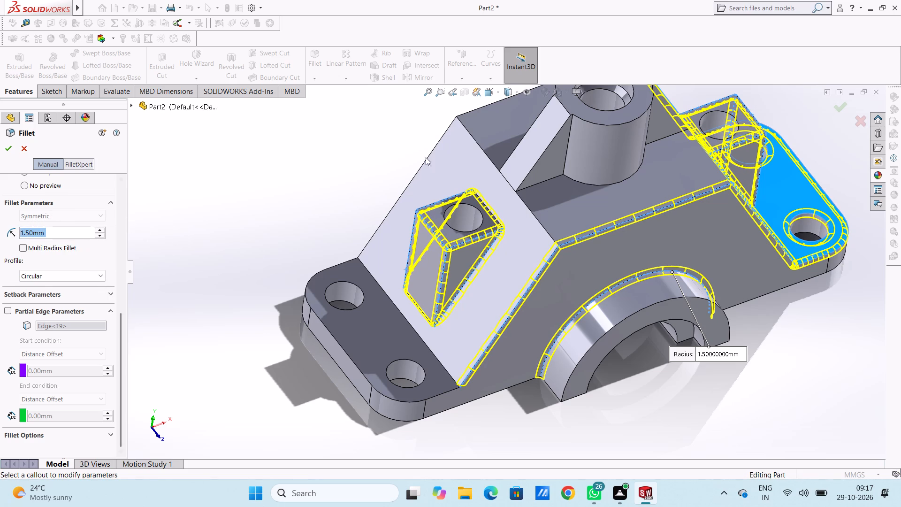
Add the unfilleted sloped face's rear edge and the adjoining flange's outer top edge to the 1.5 mm fillet.
left_click(465, 127)
left_click(465, 127)
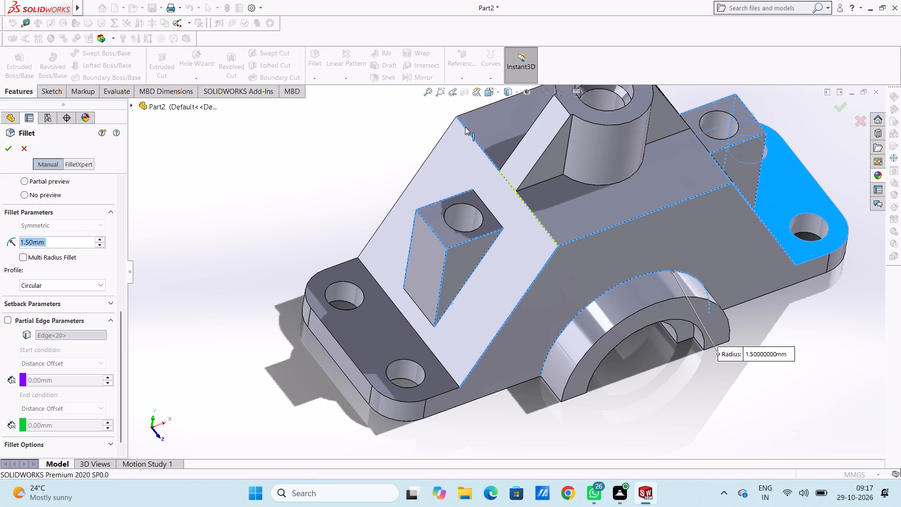
left_click(444, 133)
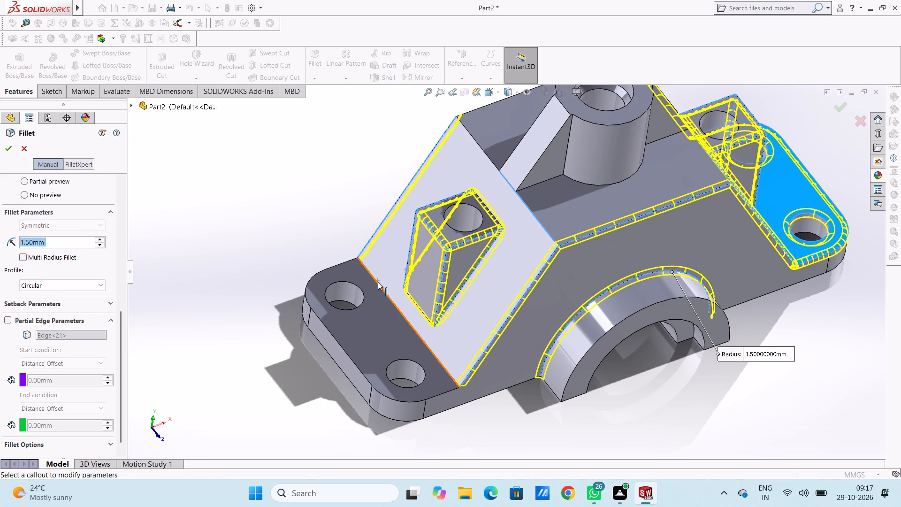
left_click(329, 269)
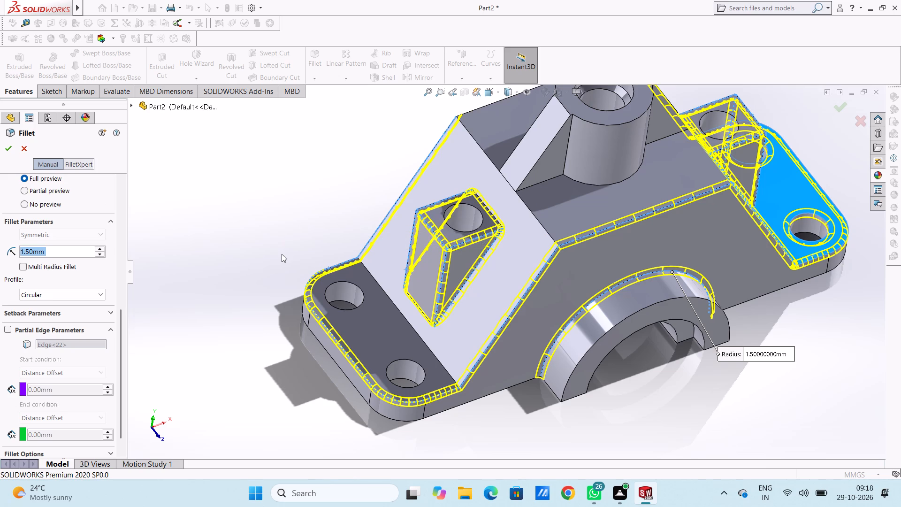
Add the curved edge where the cylindrical top boss meets the housing's top face, on the rear side, to the 1.5 mm fillet.
middle_click_drag(279, 238, 392, 348)
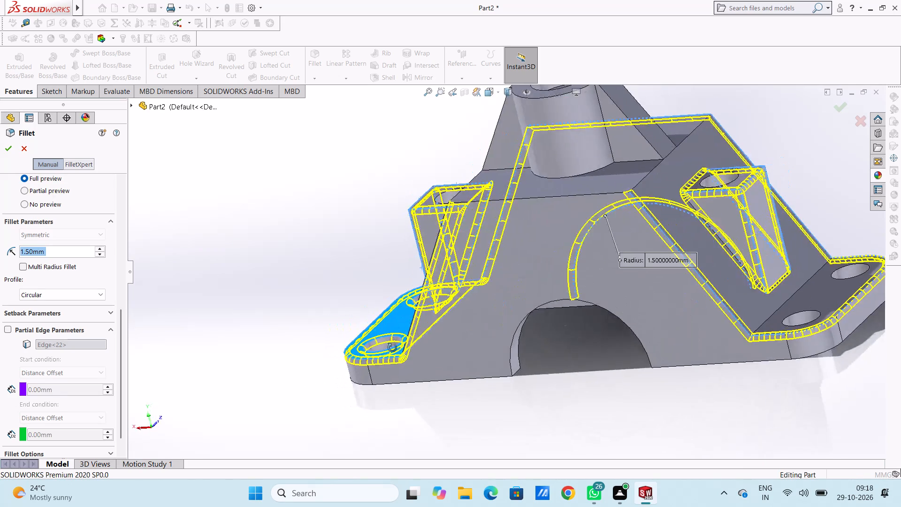
middle_click_drag(392, 348, 418, 414)
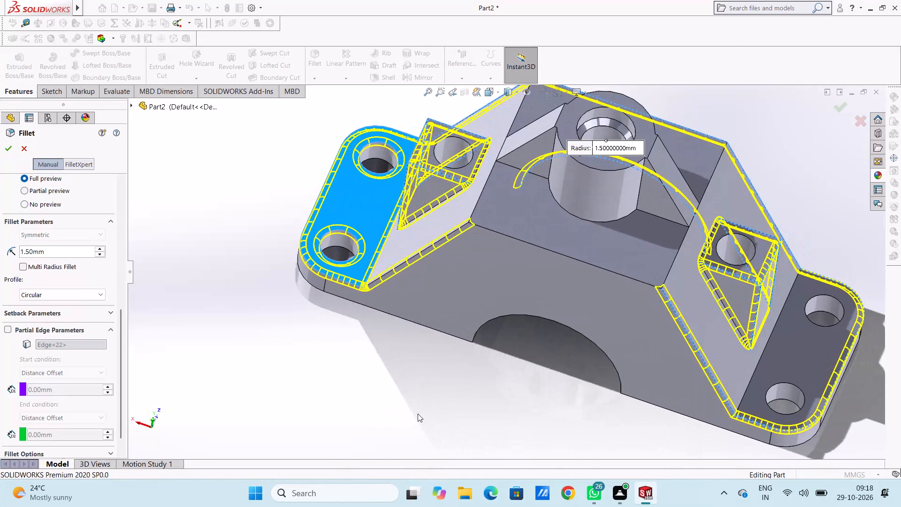
scroll(664, 173, "down", 2)
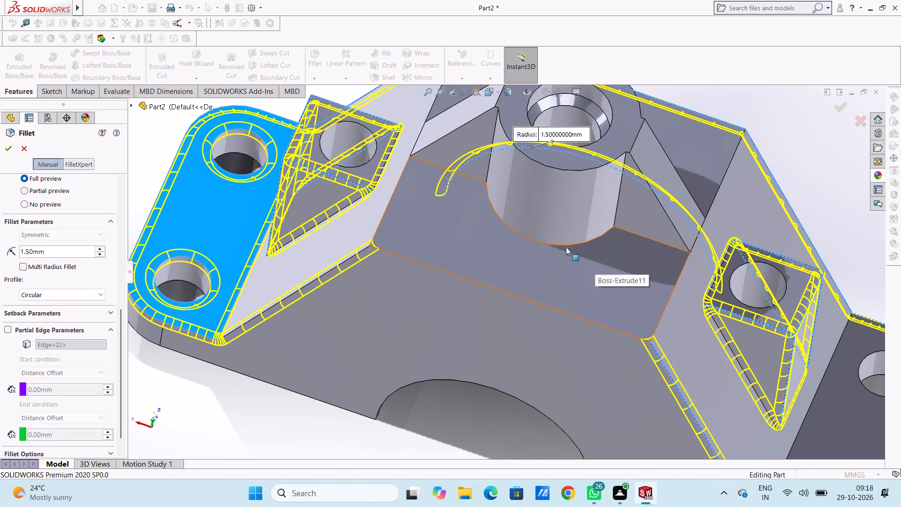
left_click(565, 246)
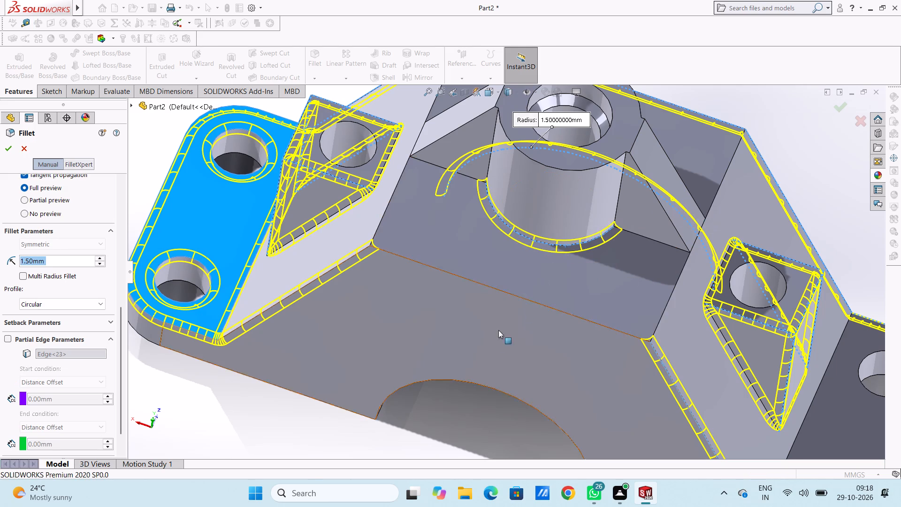
Add the vertical edge and the upper edge where one rib meets the cylindrical top boss to the 1.5 mm fillet.
scroll(484, 342, "up", 5)
middle_click_drag(483, 346, 426, 301)
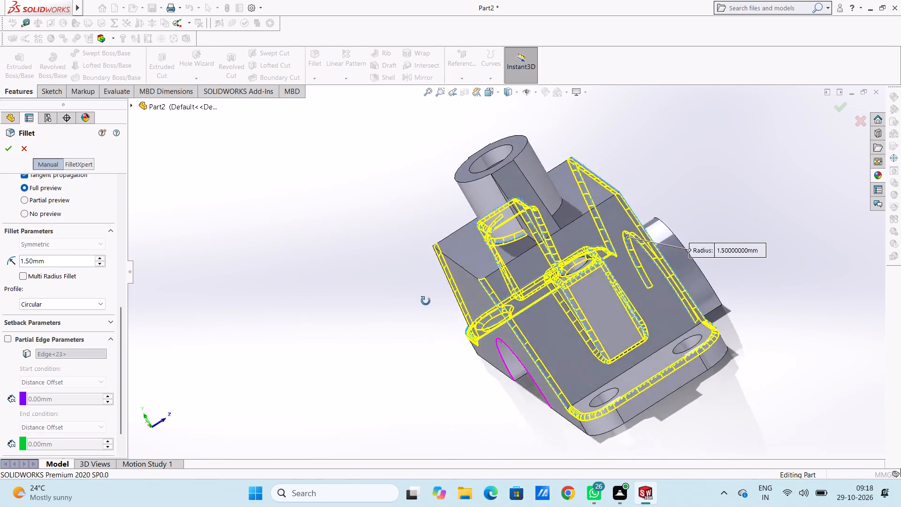
middle_click_drag(426, 301, 477, 349)
scroll(573, 229, "down", 4)
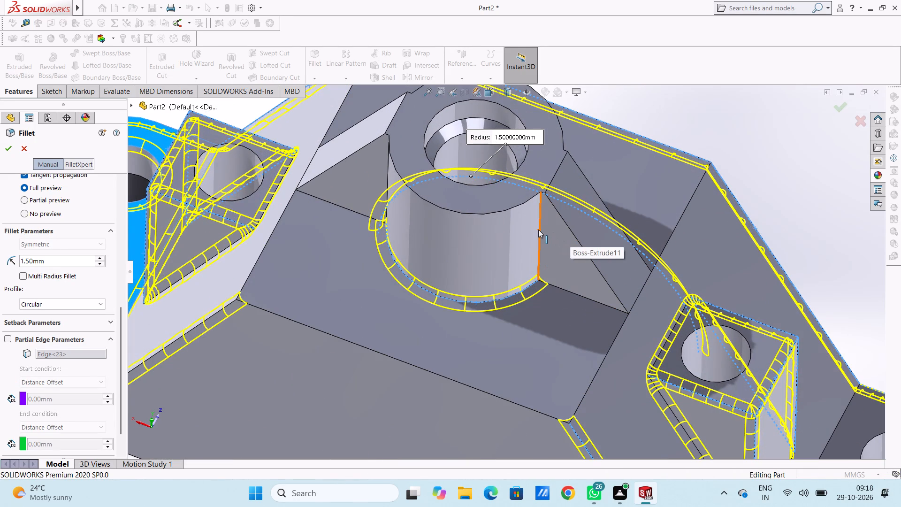
left_click(538, 229)
left_click(551, 181)
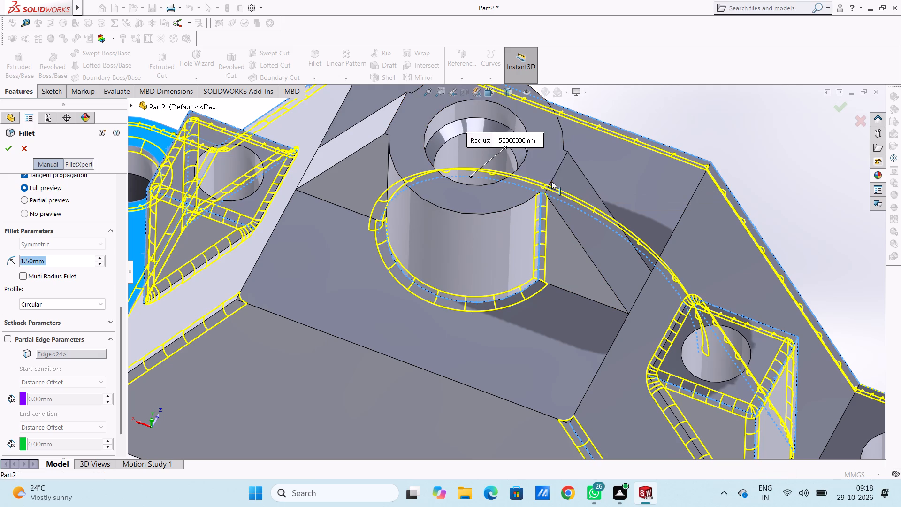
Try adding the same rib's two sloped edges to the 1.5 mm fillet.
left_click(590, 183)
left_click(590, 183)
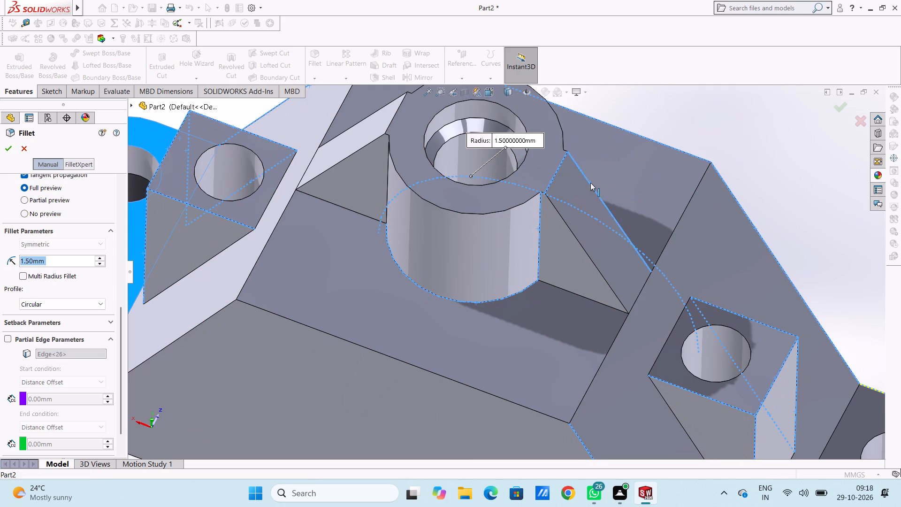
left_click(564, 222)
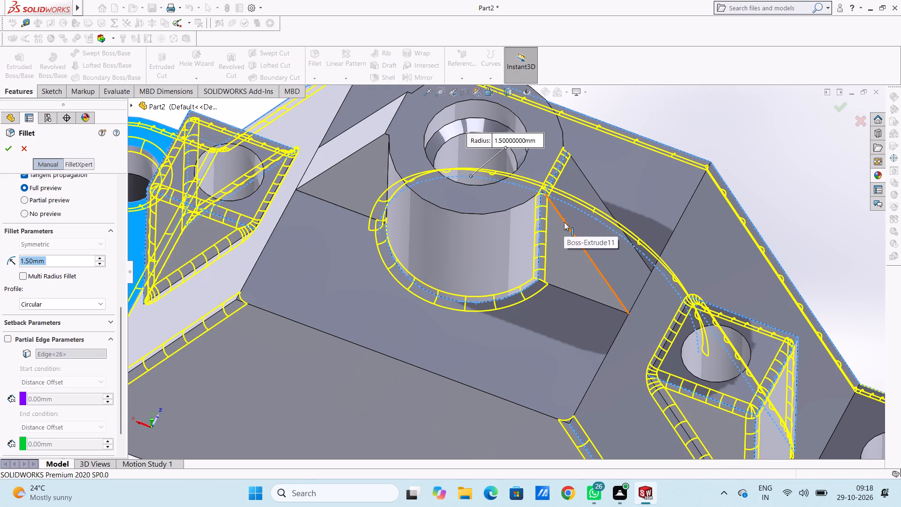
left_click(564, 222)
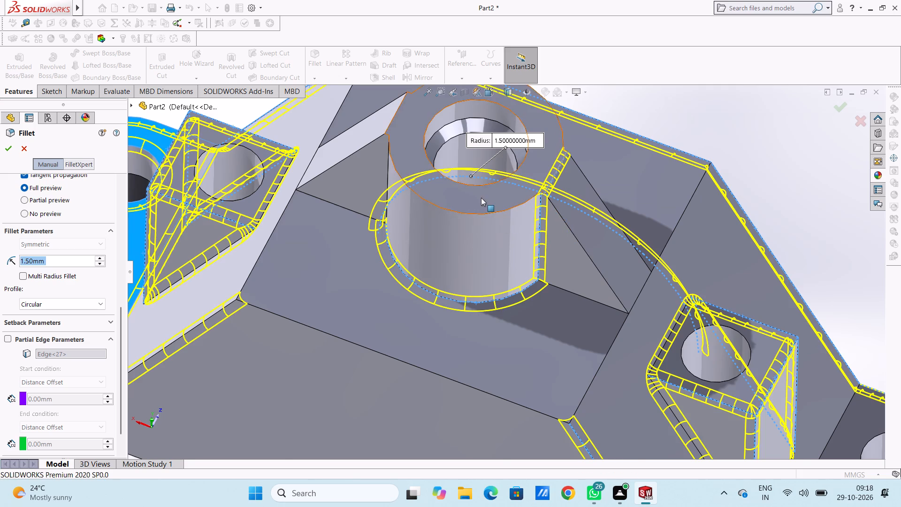
Add the top boss's opposite curved base edge and the opposite rib's upper edge at the boss, and apply the 1.5 mm fillet.
scroll(481, 197, "up", 4)
middle_click_drag(418, 188, 482, 307)
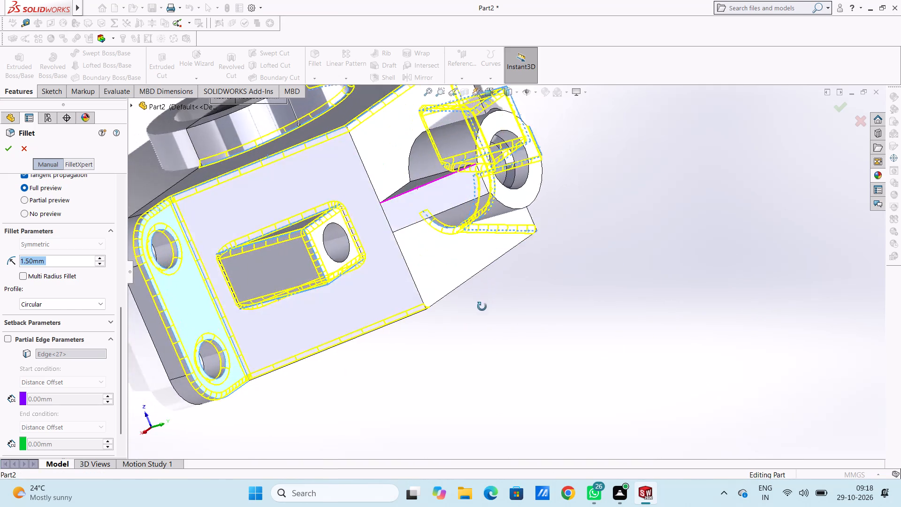
middle_click_drag(482, 307, 480, 308)
left_click(413, 155)
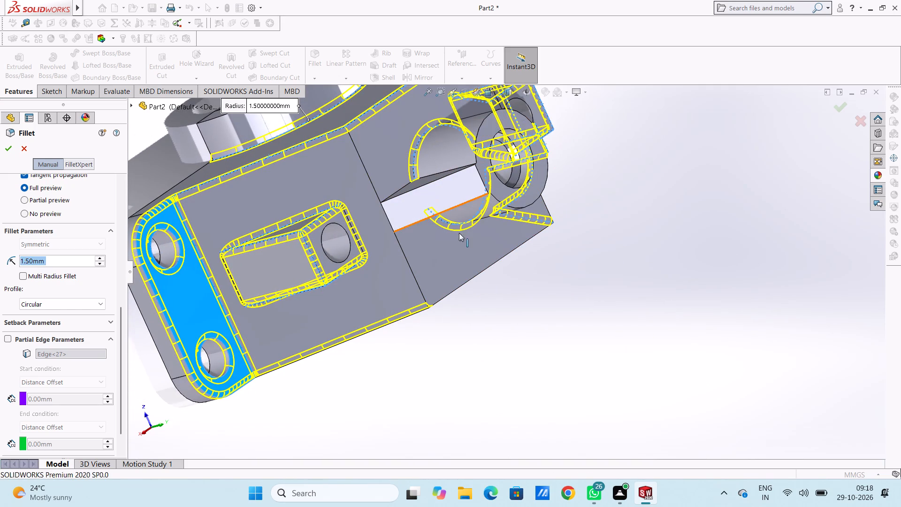
middle_click_drag(466, 248, 444, 128)
scroll(435, 249, "up", 2)
scroll(476, 162, "down", 5)
left_click(452, 164)
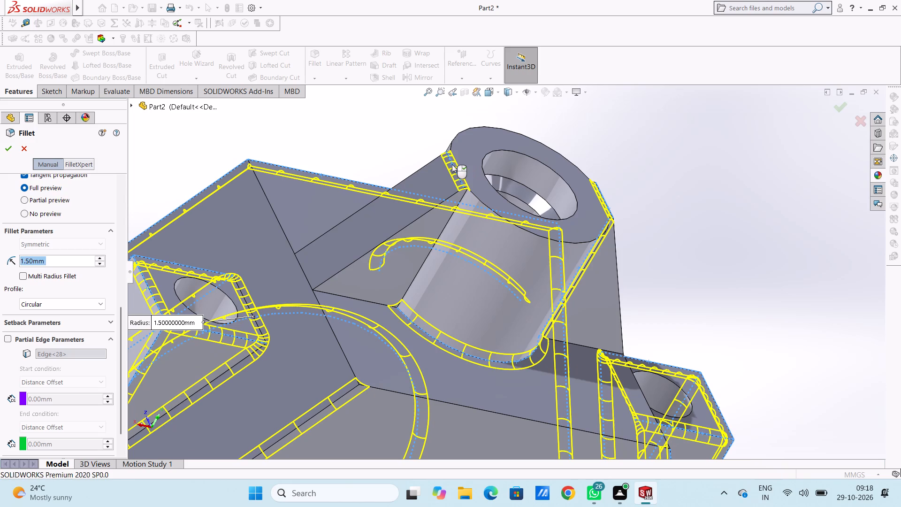
scroll(324, 244, "up", 4)
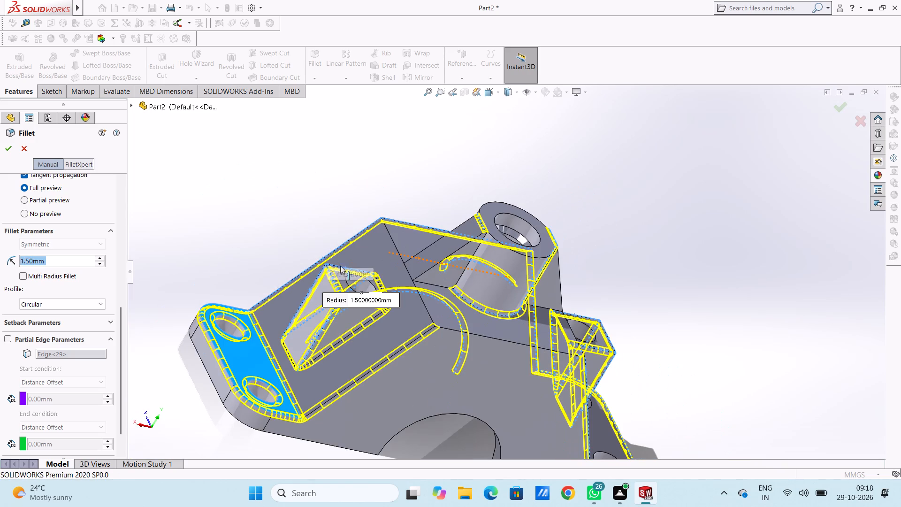
left_click(8, 147)
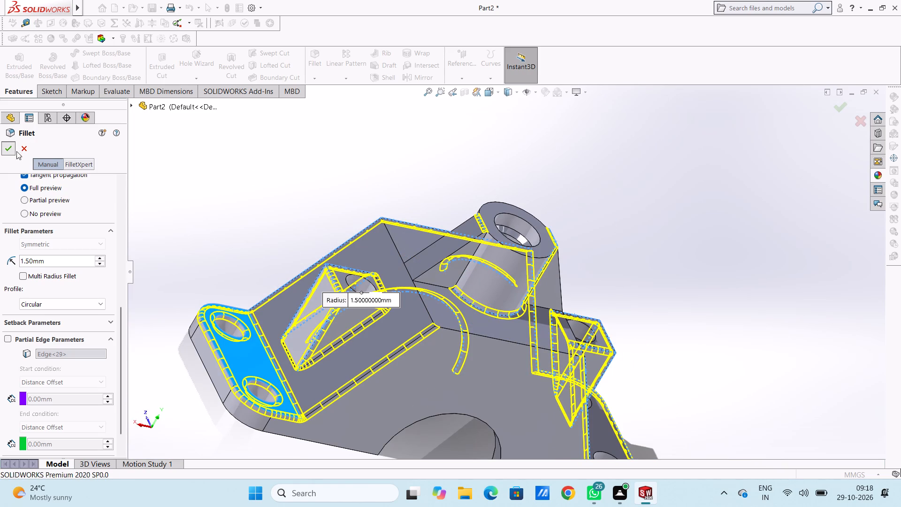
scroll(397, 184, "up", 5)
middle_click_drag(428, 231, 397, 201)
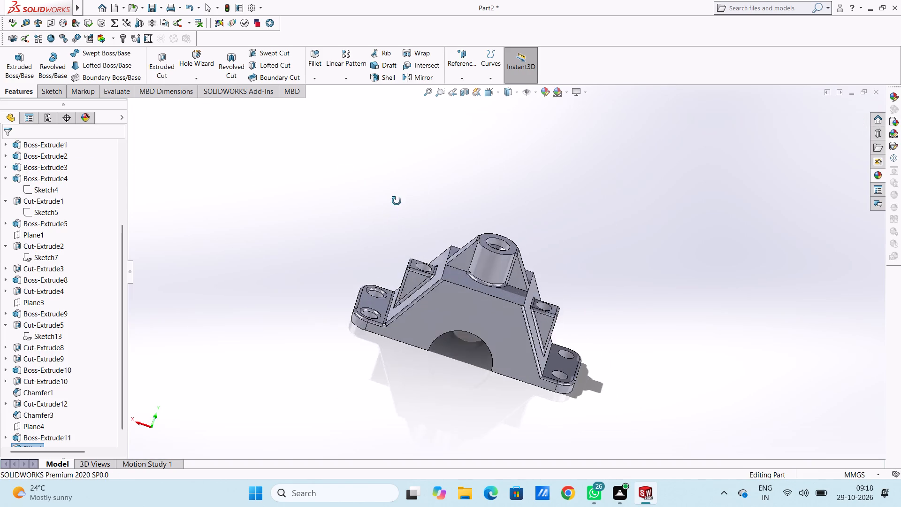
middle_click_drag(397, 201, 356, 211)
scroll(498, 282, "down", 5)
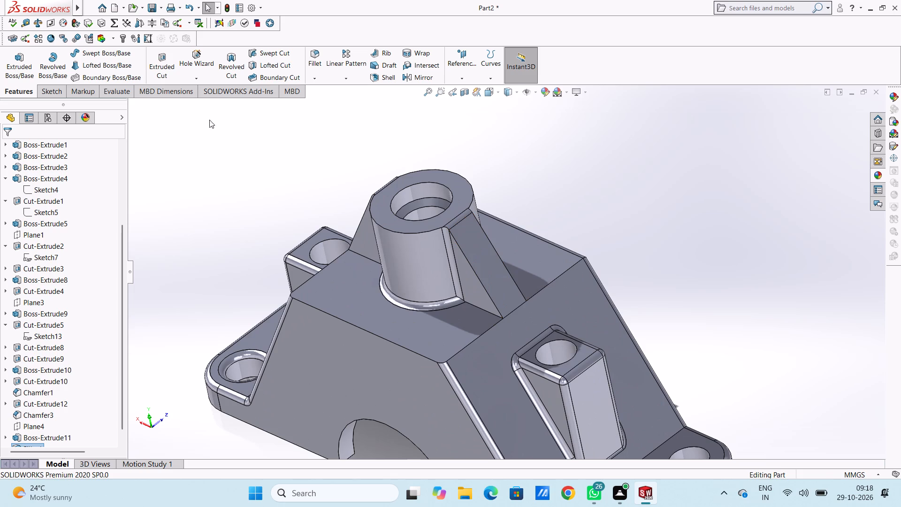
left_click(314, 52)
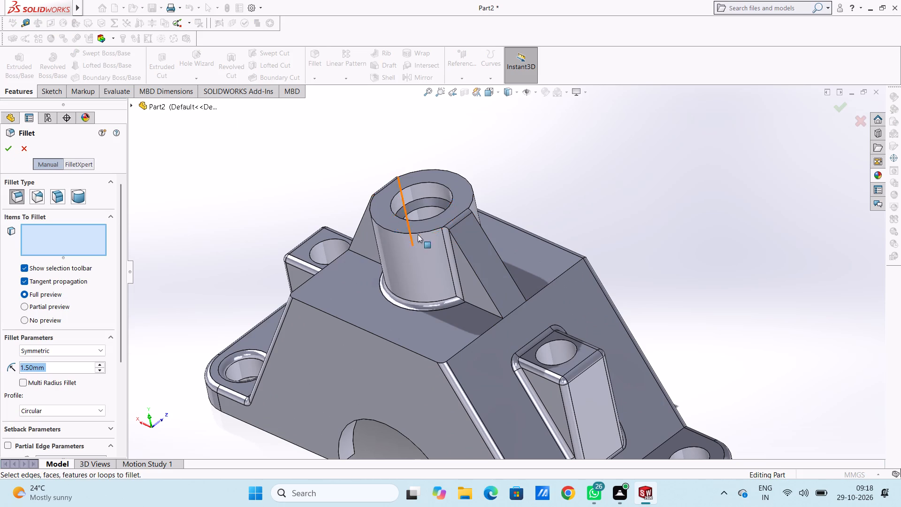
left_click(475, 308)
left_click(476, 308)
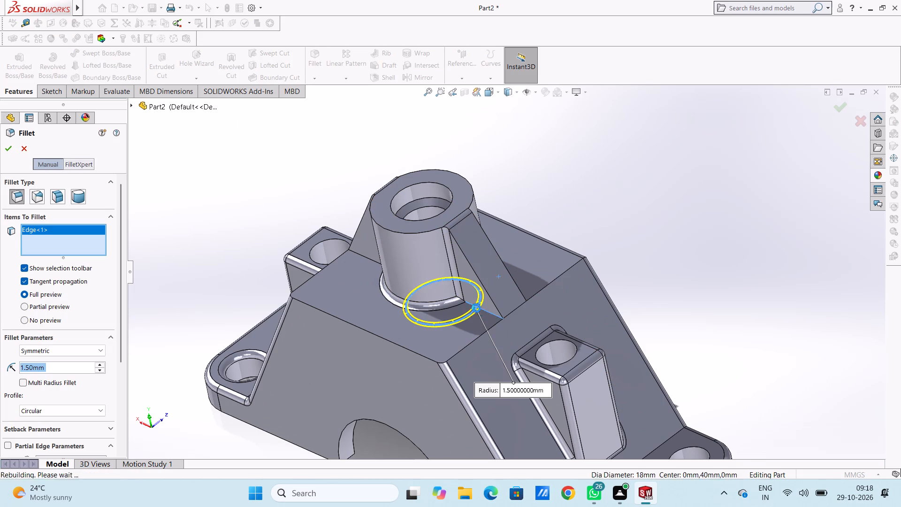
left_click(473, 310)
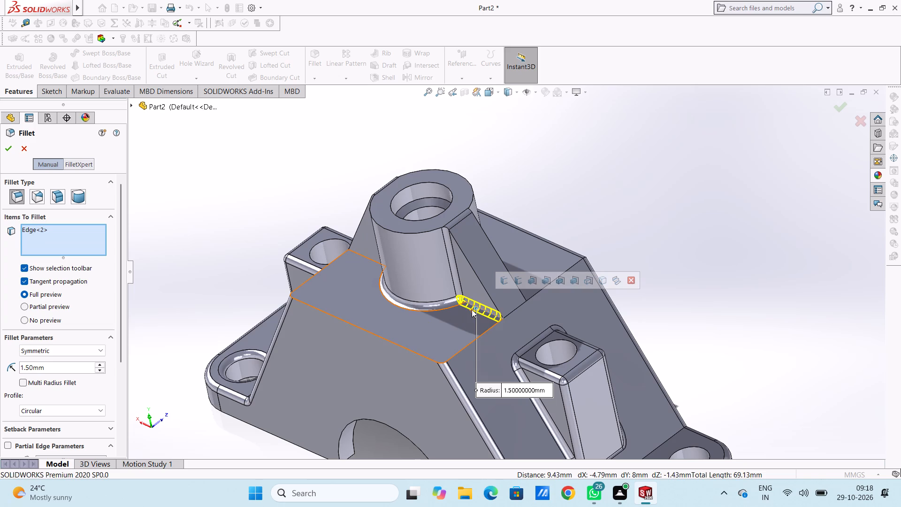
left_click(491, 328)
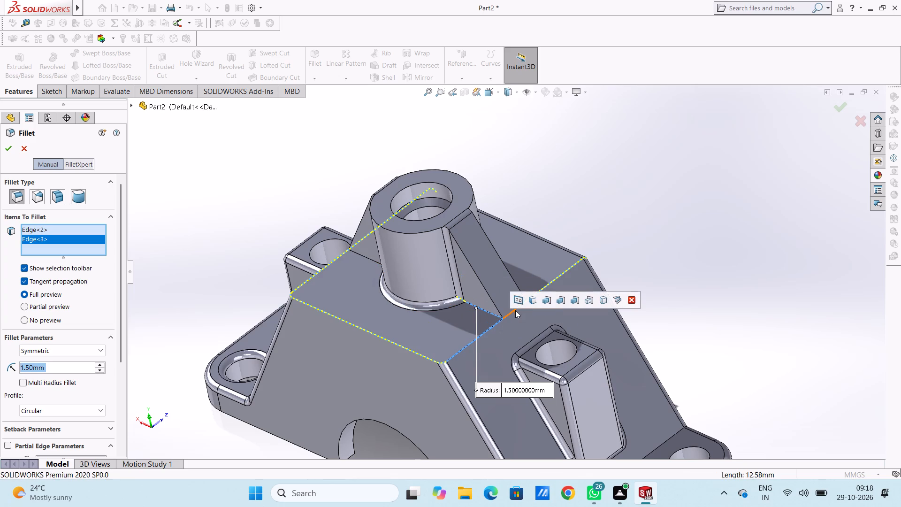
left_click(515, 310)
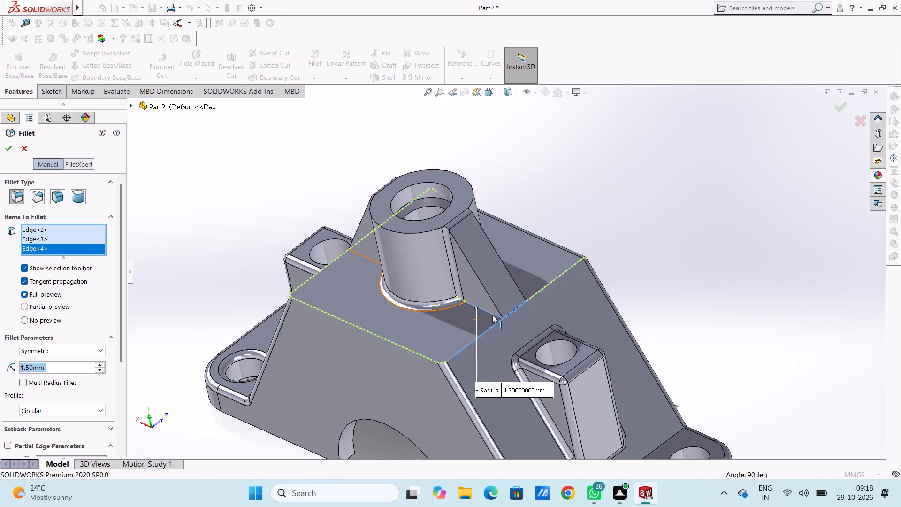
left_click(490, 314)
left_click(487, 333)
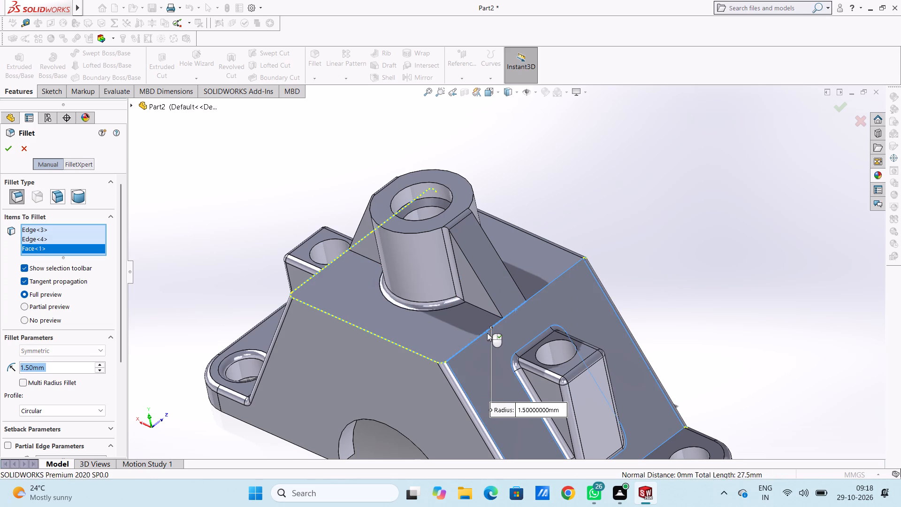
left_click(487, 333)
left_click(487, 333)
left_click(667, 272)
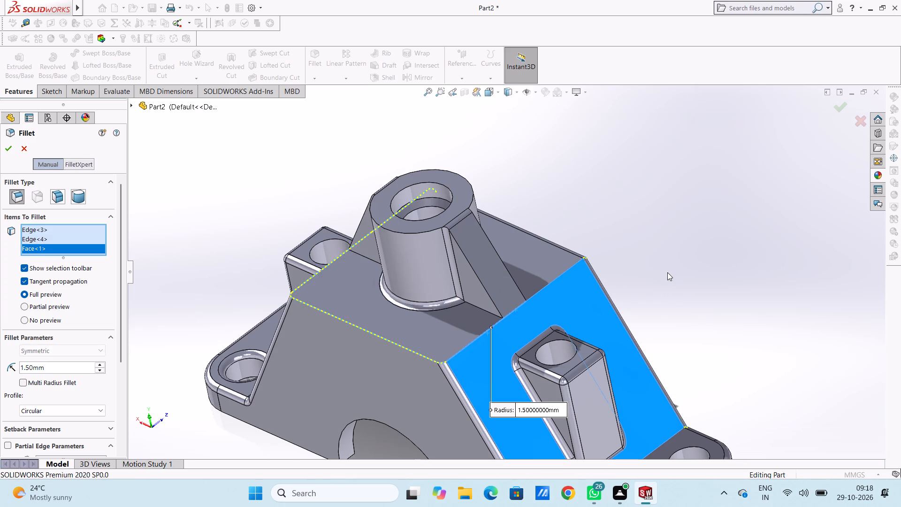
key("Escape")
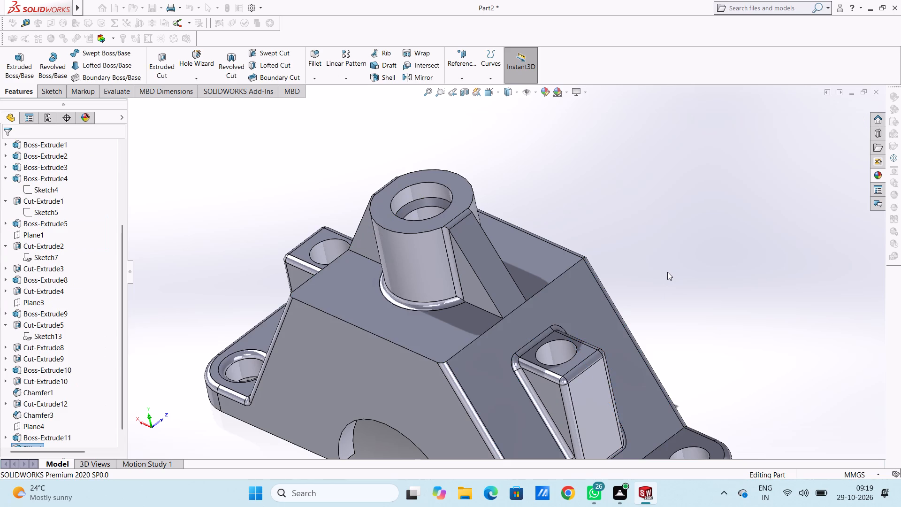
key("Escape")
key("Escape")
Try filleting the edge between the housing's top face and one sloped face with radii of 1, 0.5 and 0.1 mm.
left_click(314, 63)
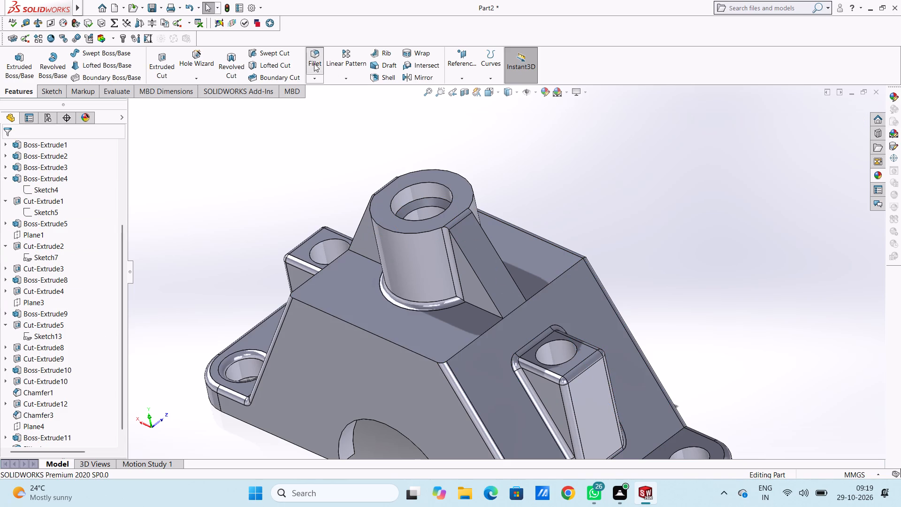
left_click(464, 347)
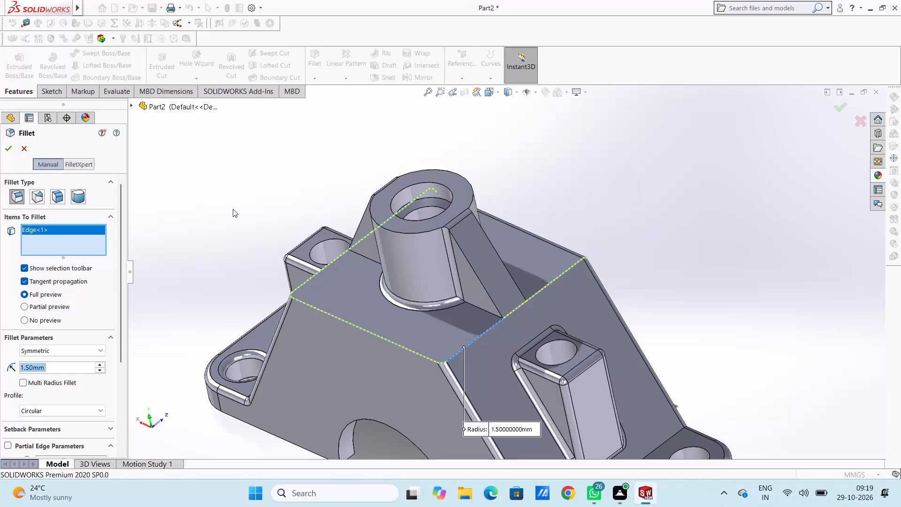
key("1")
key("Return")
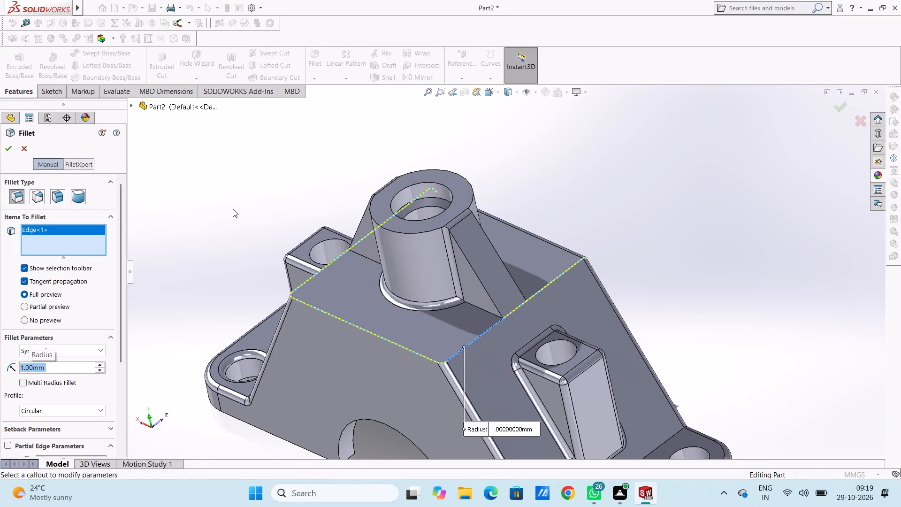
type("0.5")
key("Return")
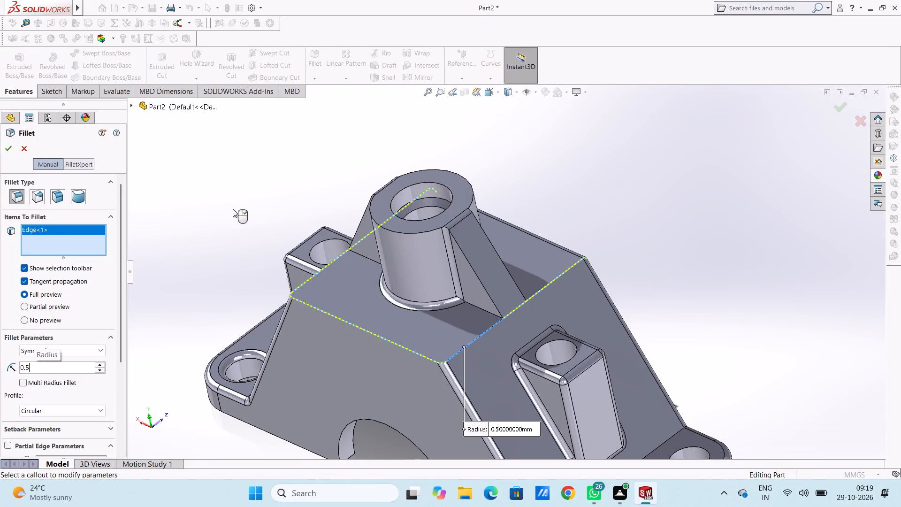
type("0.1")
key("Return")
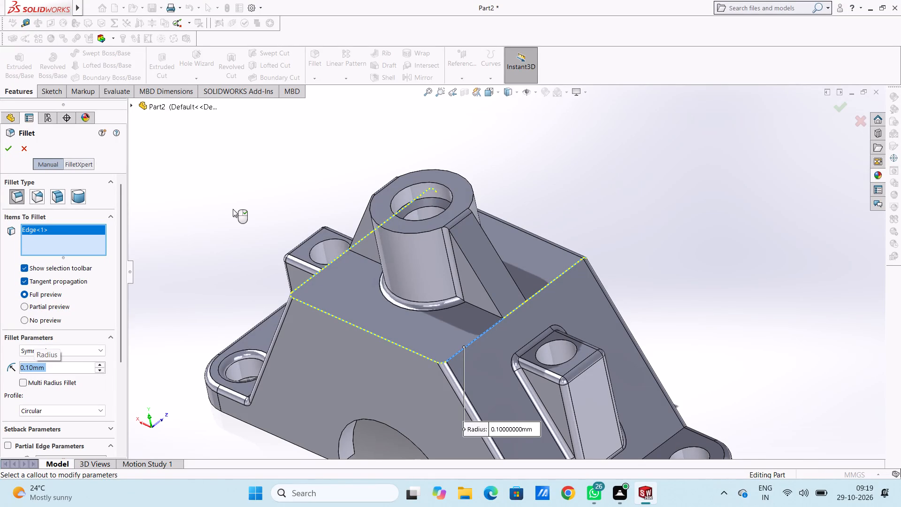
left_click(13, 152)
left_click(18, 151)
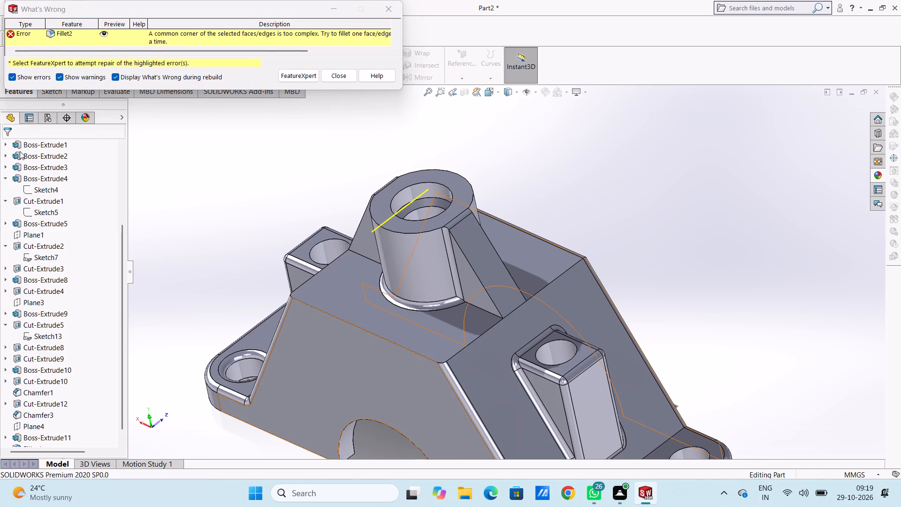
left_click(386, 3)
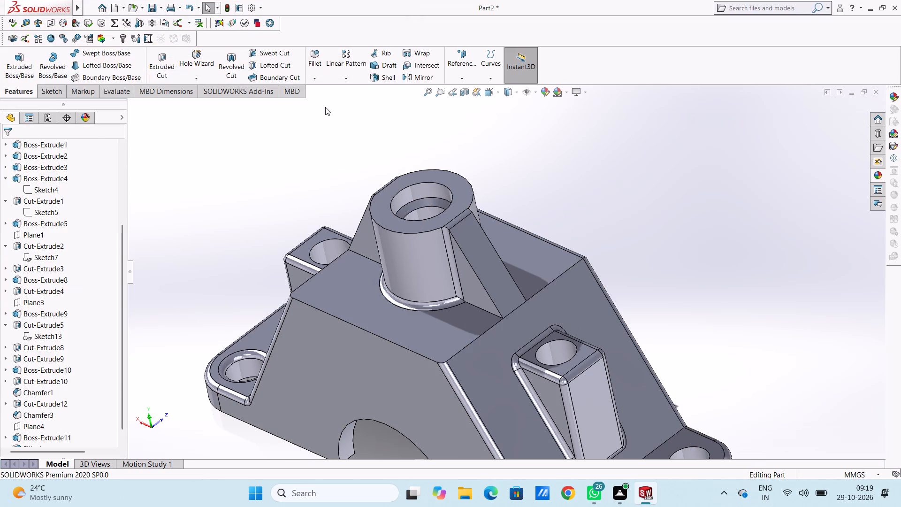
Start a 1.5 mm fillet with one rib's joint edge along the top boss and its base edge on the other side.
middle_click_drag(244, 151, 314, 231)
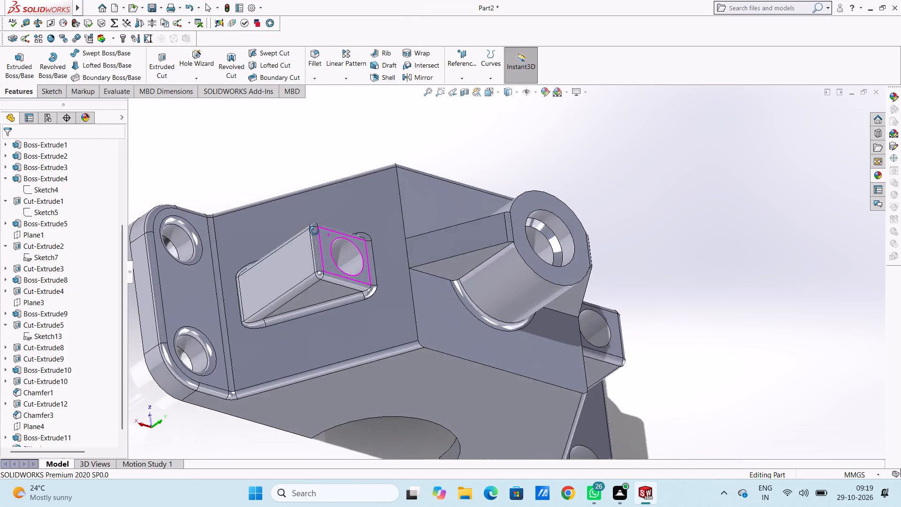
middle_click_drag(314, 231, 267, 121)
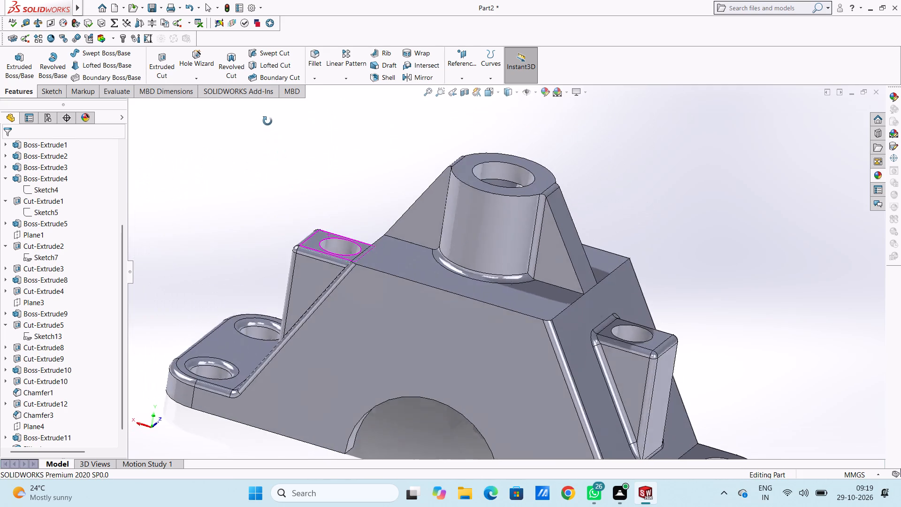
middle_click_drag(267, 121, 198, 140)
left_click(309, 57)
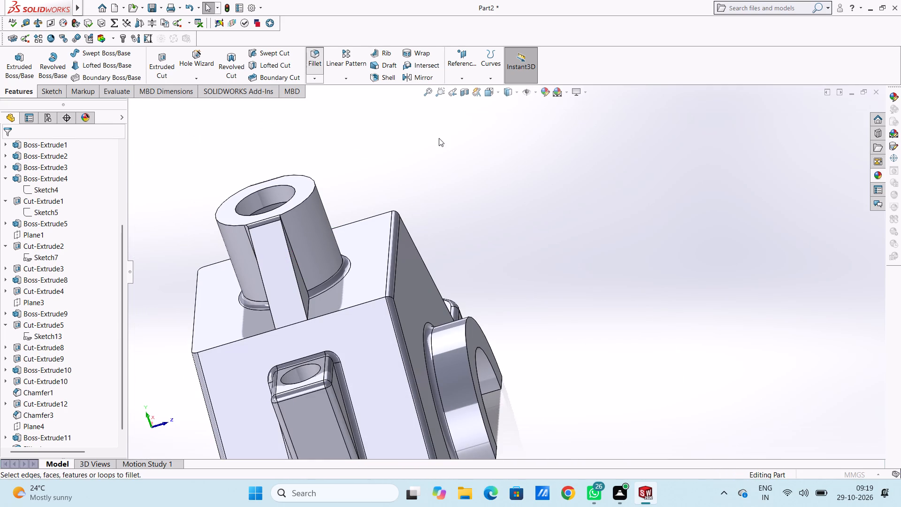
type("1.5")
key("Return")
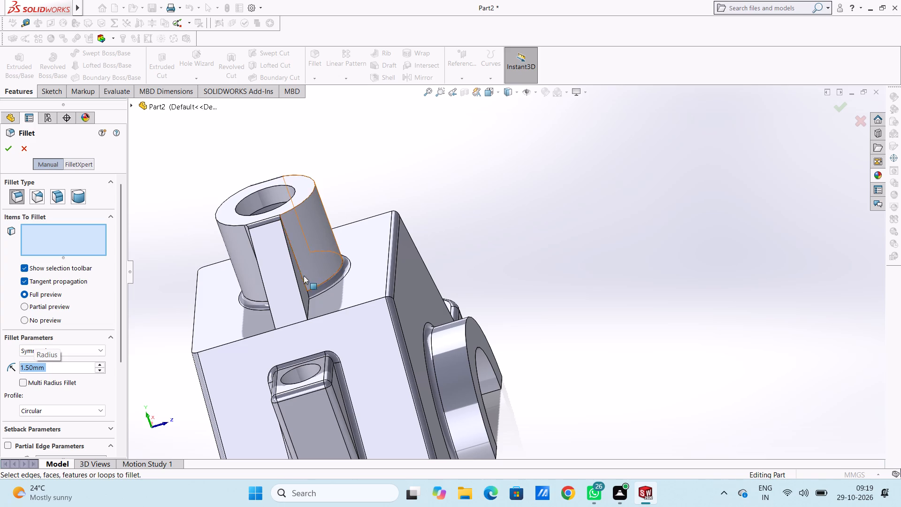
left_click(299, 269)
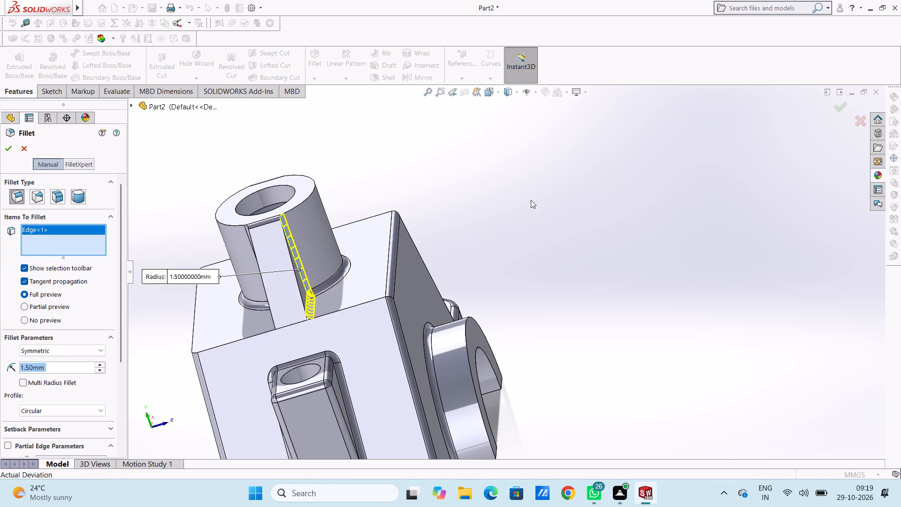
middle_click_drag(525, 209, 570, 246)
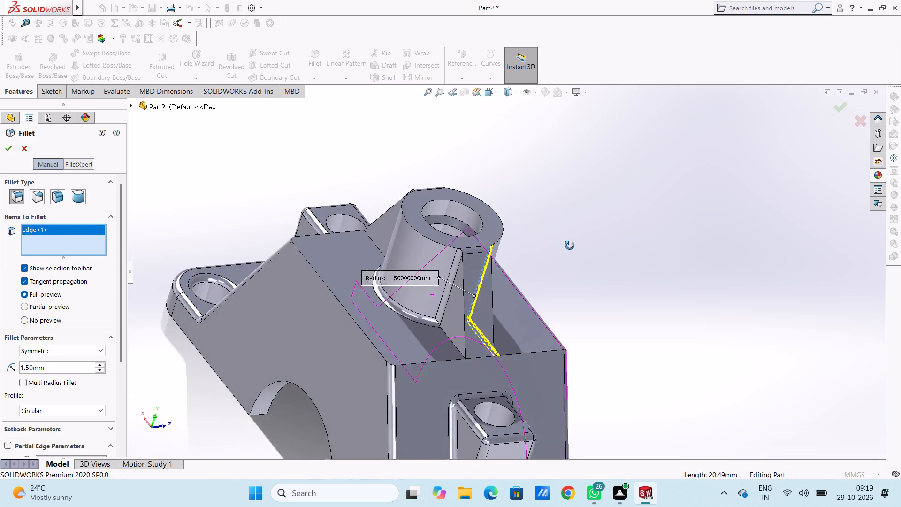
middle_click_drag(570, 246, 593, 253)
left_click(555, 351)
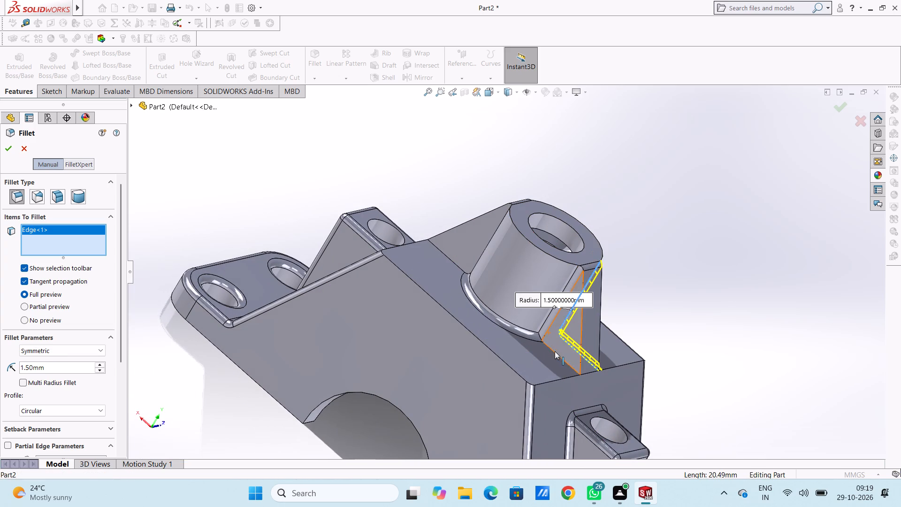
Add the opposite rib's base edge and its joint edge along the boss, apply the 1.5 mm fillet, and restore the isometric view.
middle_click_drag(444, 197, 451, 299)
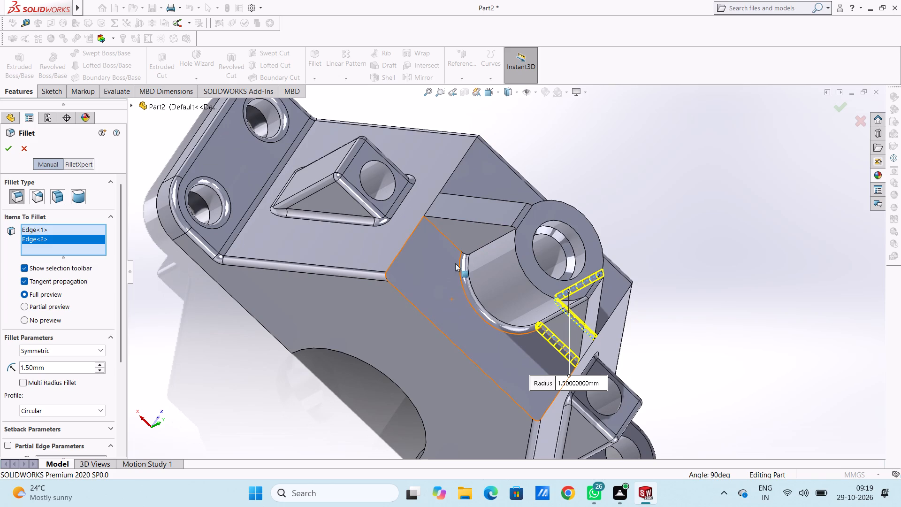
left_click(453, 245)
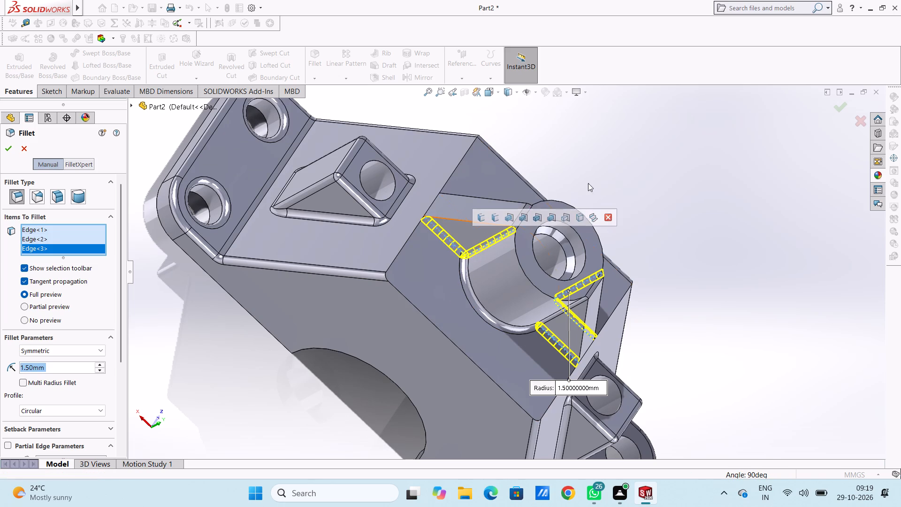
middle_click_drag(590, 191, 544, 275)
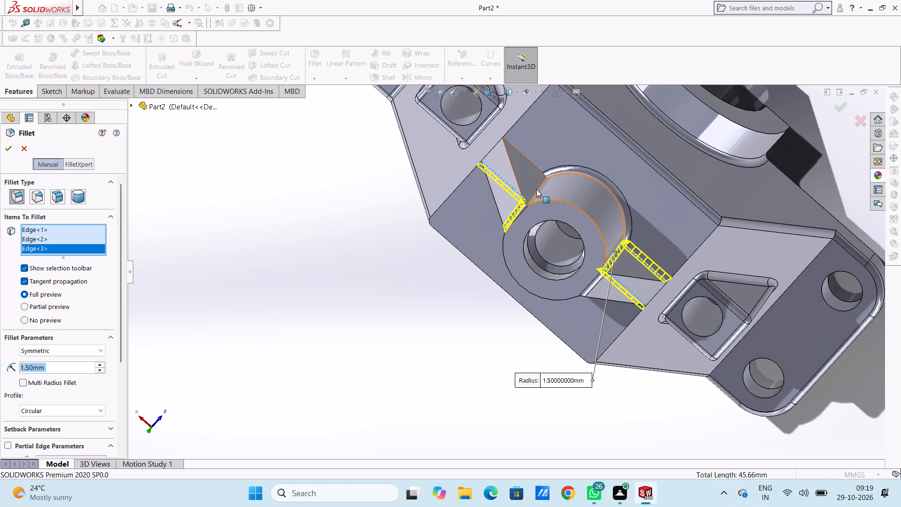
left_click(537, 192)
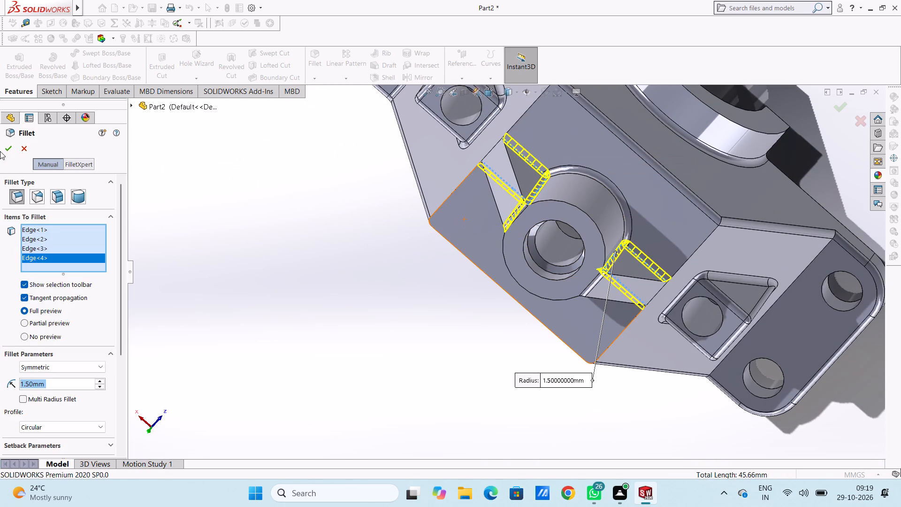
left_click(5, 149)
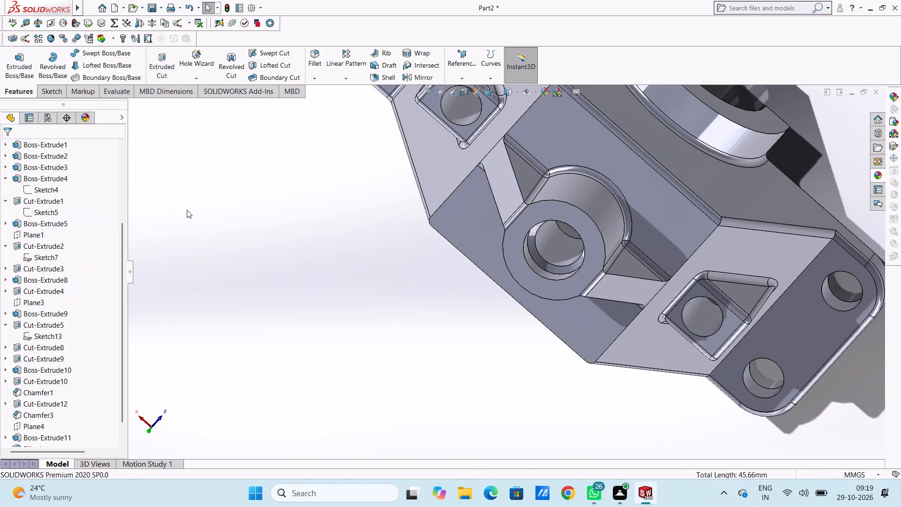
key("ctrl+7")
key("Escape")
key("Escape")
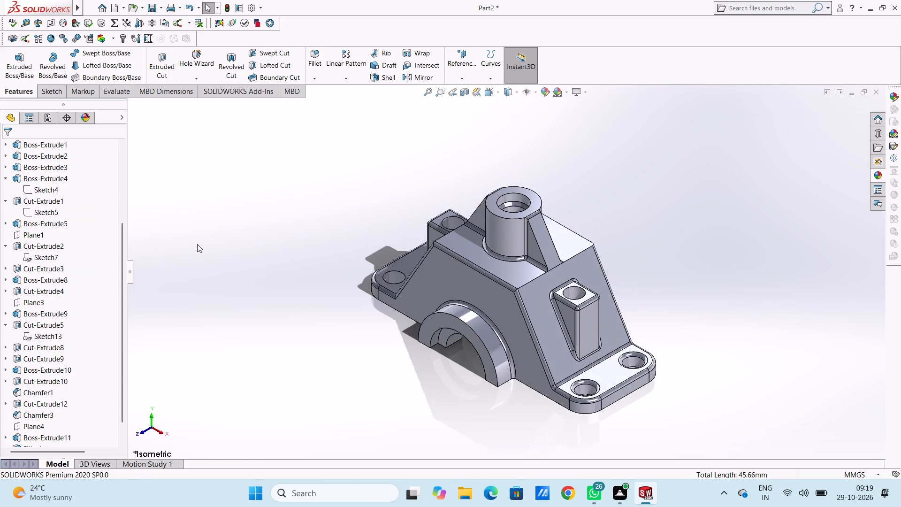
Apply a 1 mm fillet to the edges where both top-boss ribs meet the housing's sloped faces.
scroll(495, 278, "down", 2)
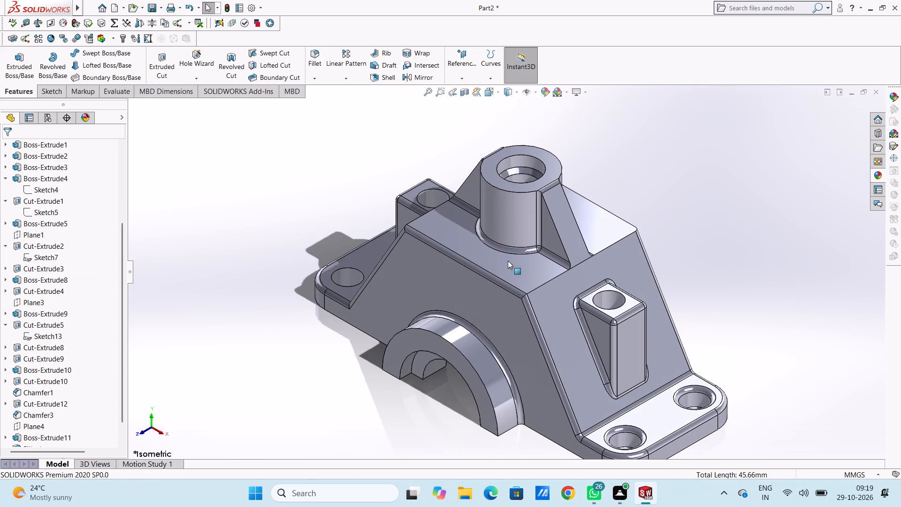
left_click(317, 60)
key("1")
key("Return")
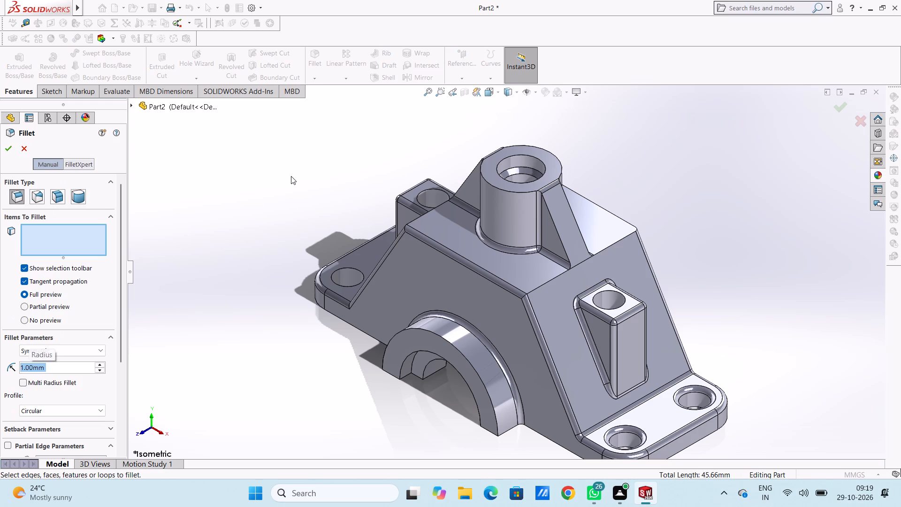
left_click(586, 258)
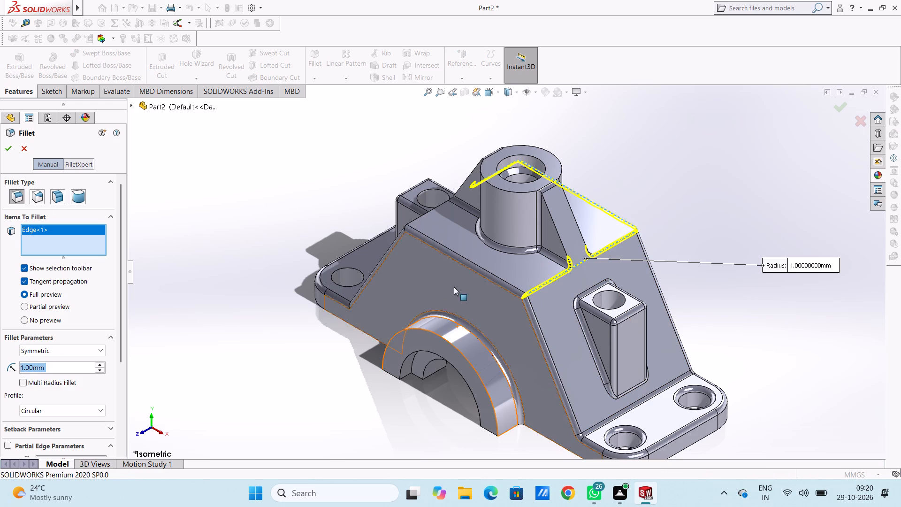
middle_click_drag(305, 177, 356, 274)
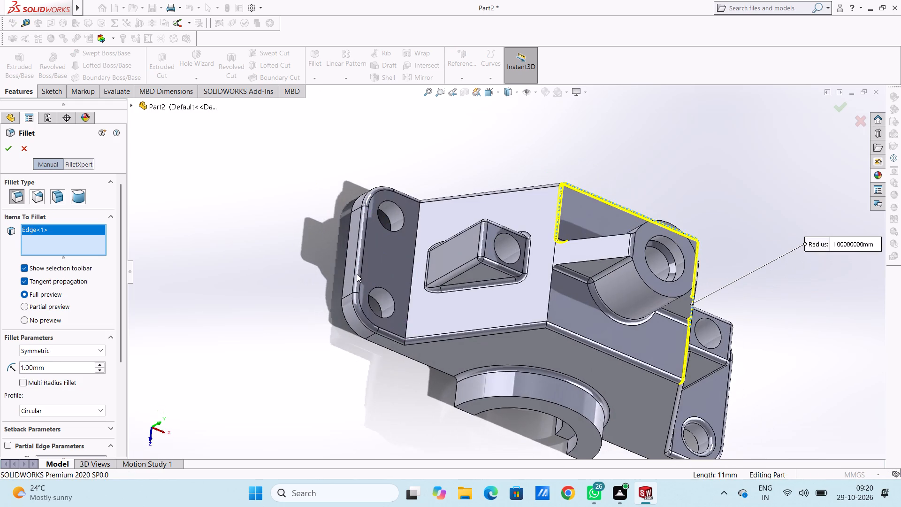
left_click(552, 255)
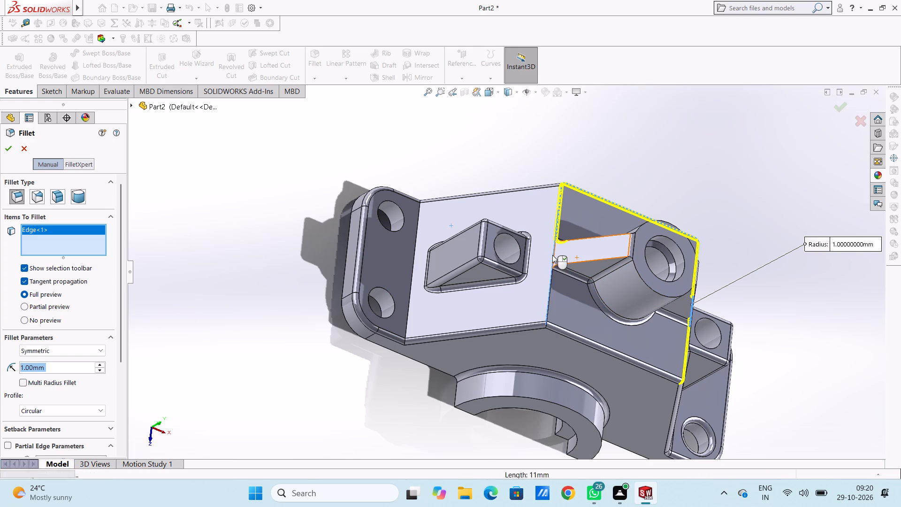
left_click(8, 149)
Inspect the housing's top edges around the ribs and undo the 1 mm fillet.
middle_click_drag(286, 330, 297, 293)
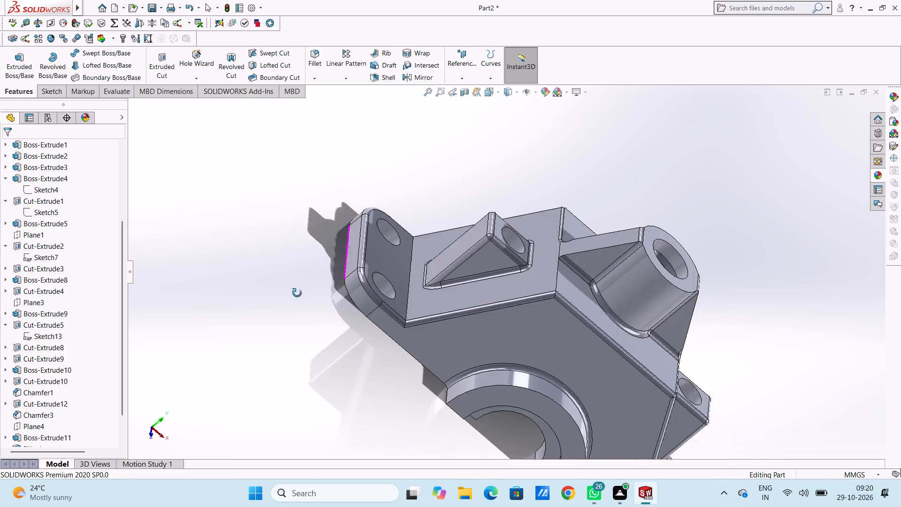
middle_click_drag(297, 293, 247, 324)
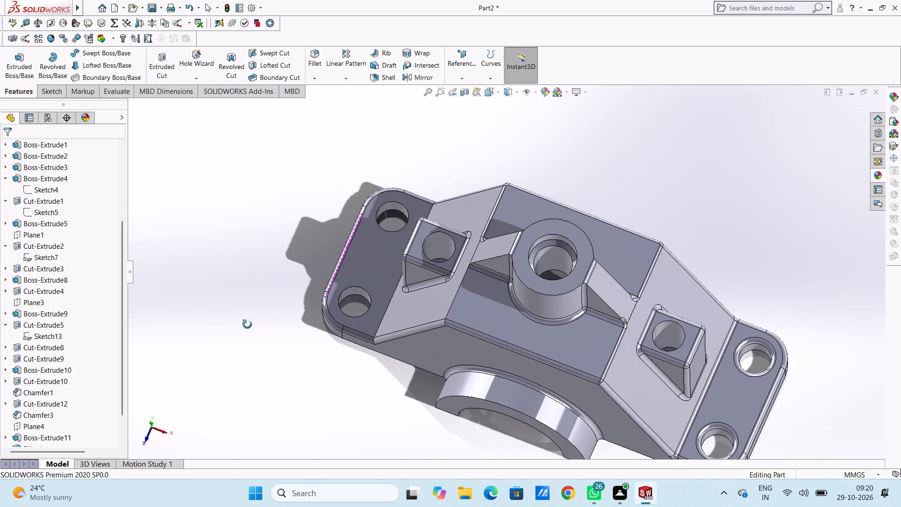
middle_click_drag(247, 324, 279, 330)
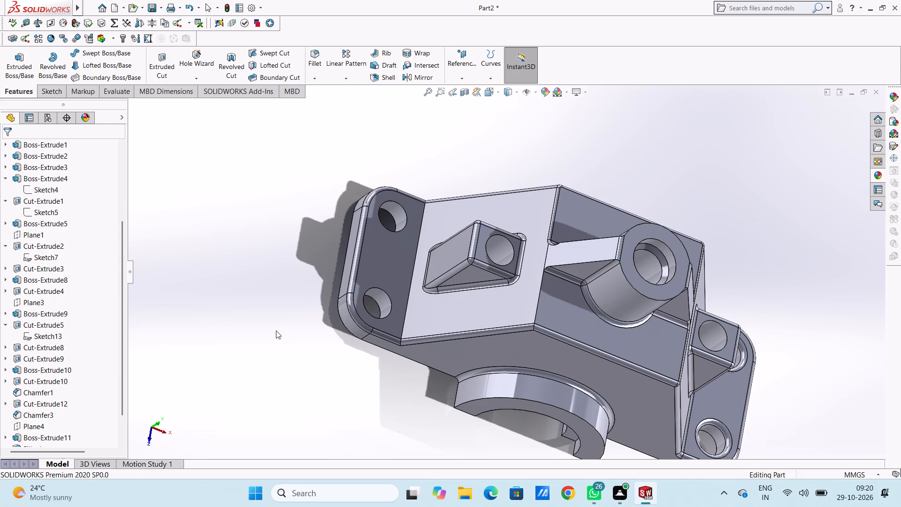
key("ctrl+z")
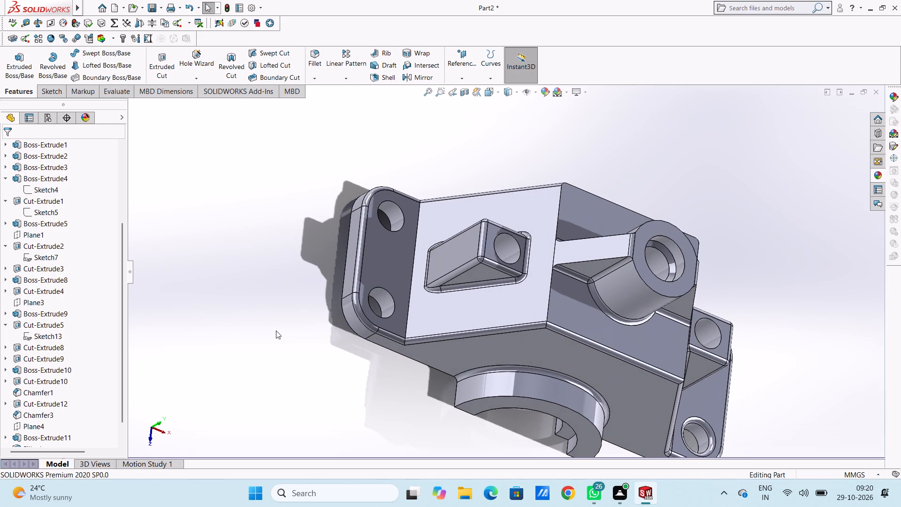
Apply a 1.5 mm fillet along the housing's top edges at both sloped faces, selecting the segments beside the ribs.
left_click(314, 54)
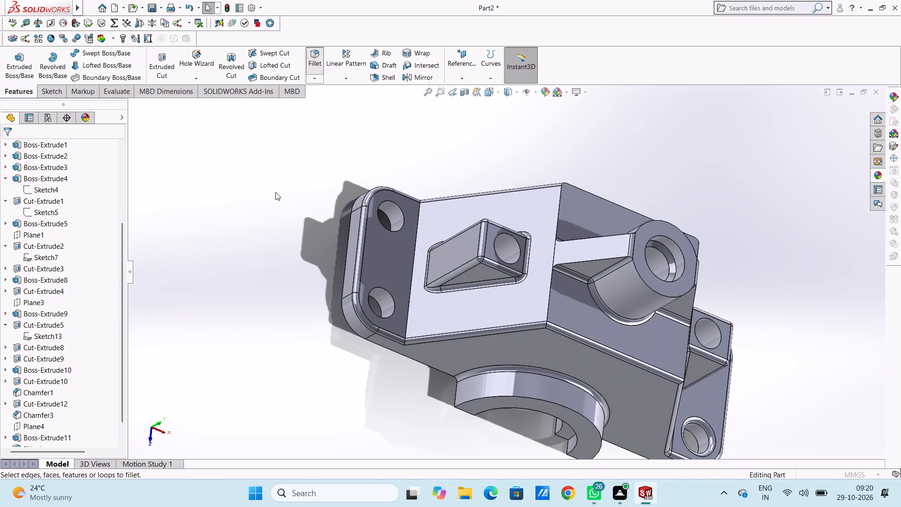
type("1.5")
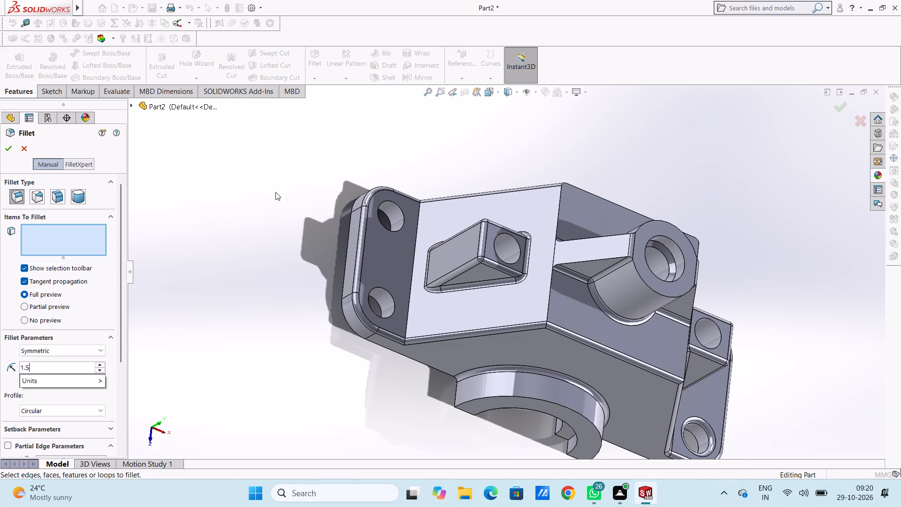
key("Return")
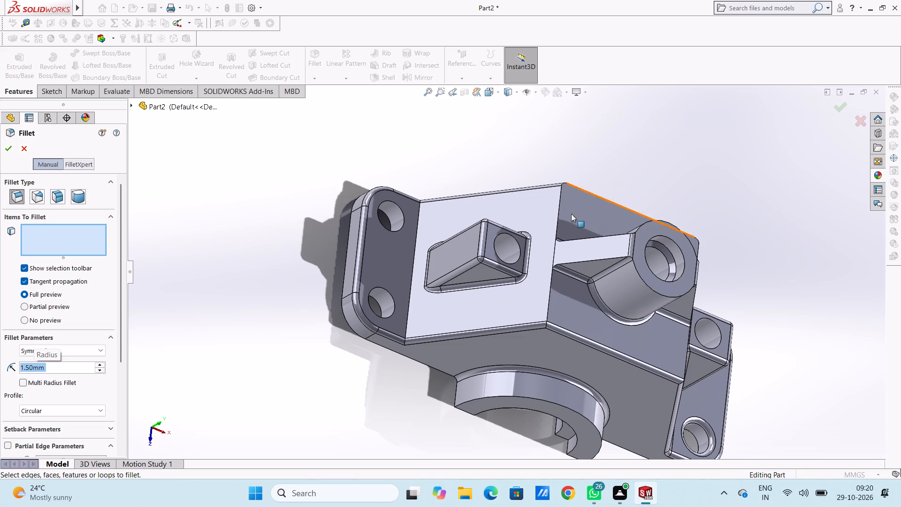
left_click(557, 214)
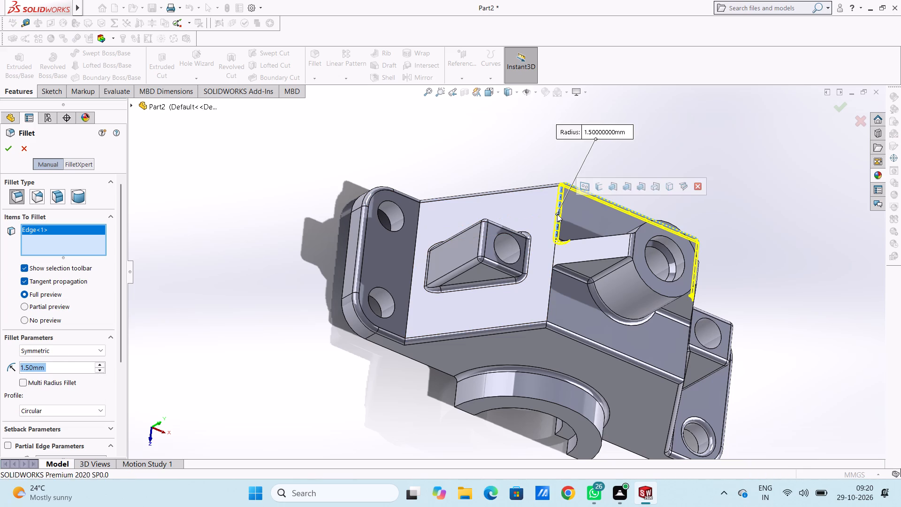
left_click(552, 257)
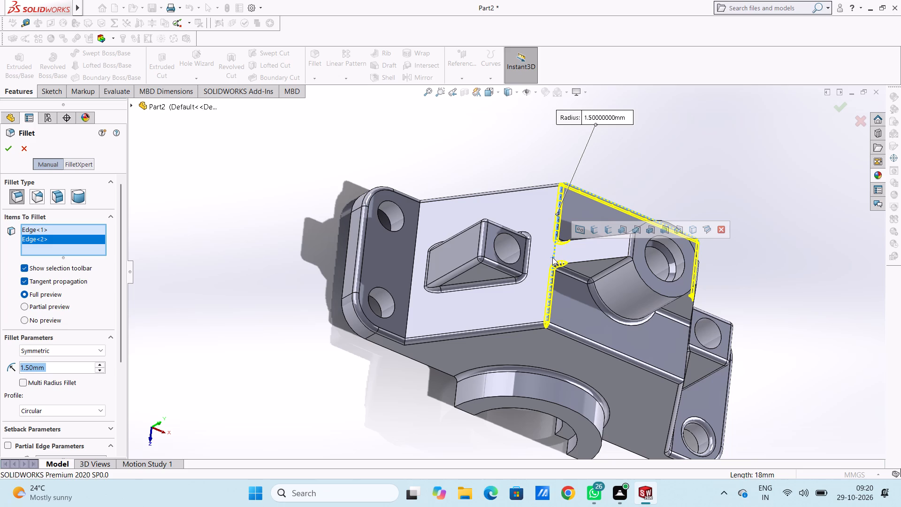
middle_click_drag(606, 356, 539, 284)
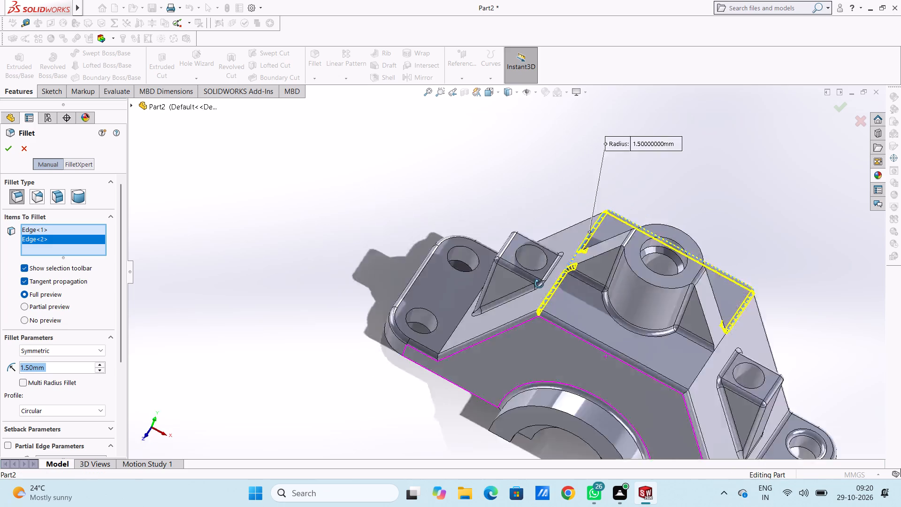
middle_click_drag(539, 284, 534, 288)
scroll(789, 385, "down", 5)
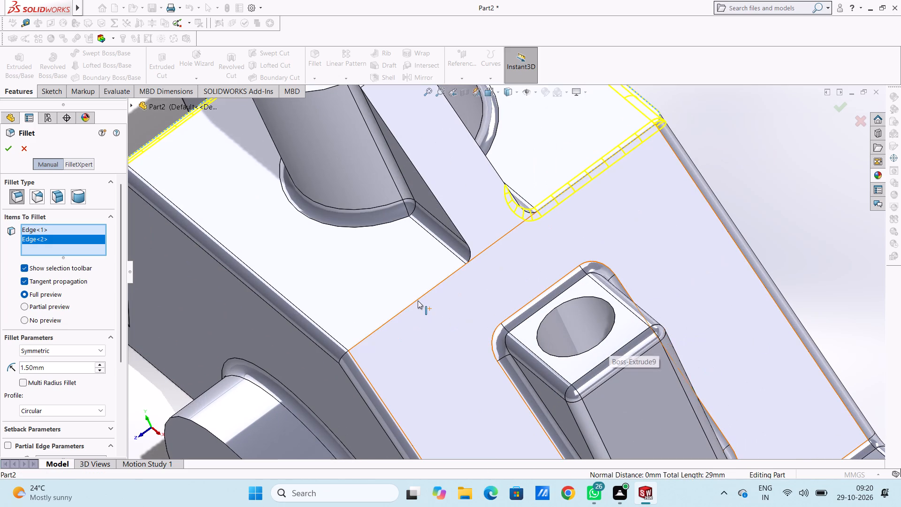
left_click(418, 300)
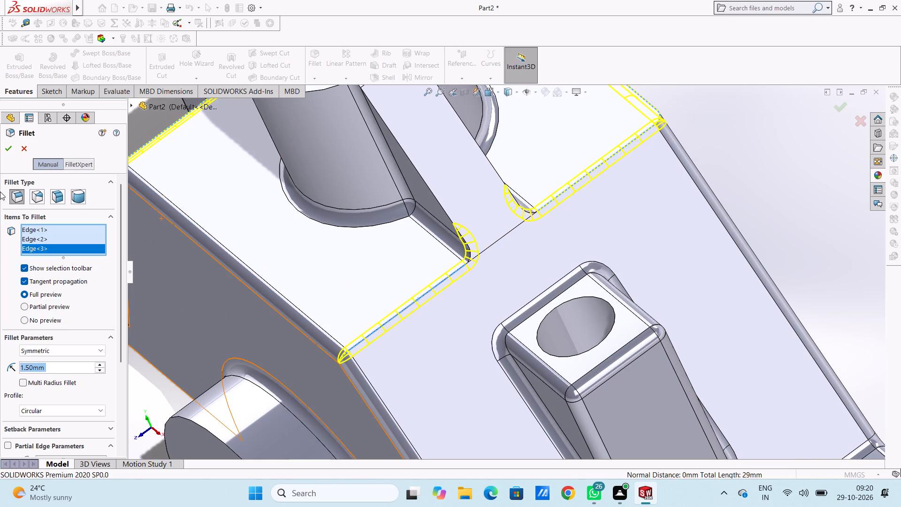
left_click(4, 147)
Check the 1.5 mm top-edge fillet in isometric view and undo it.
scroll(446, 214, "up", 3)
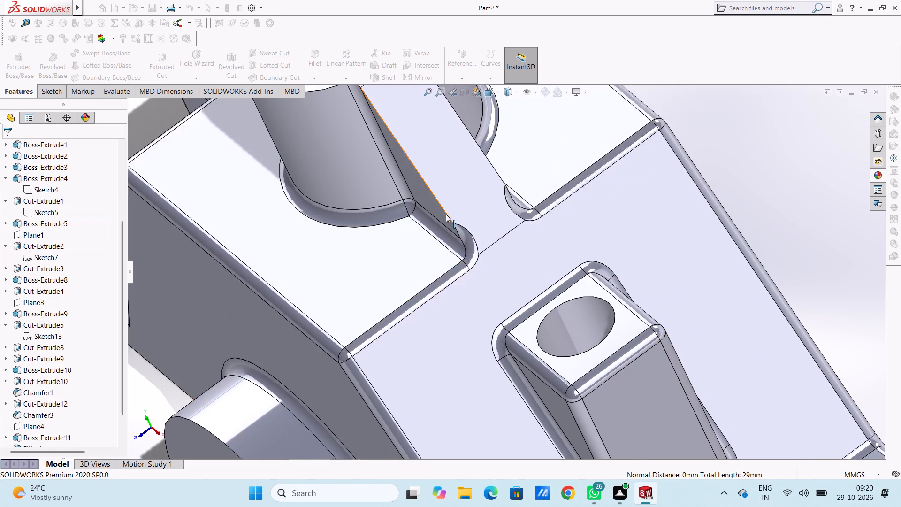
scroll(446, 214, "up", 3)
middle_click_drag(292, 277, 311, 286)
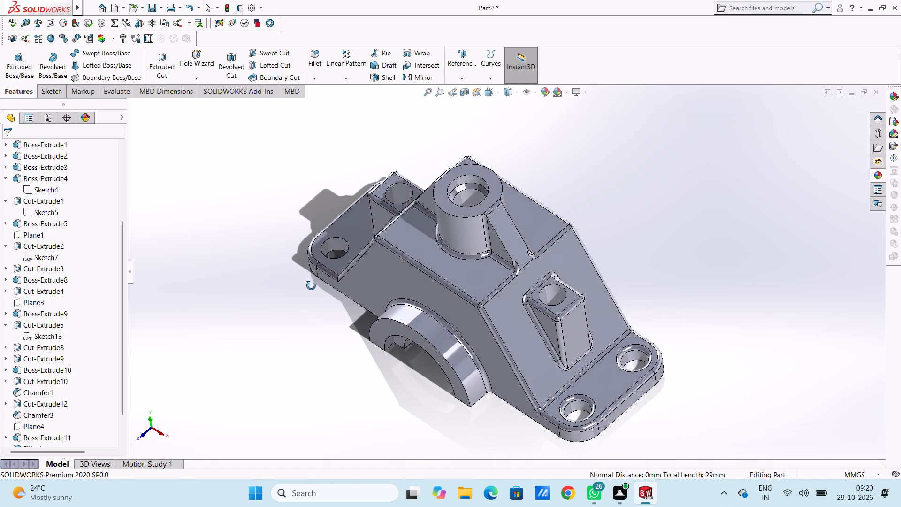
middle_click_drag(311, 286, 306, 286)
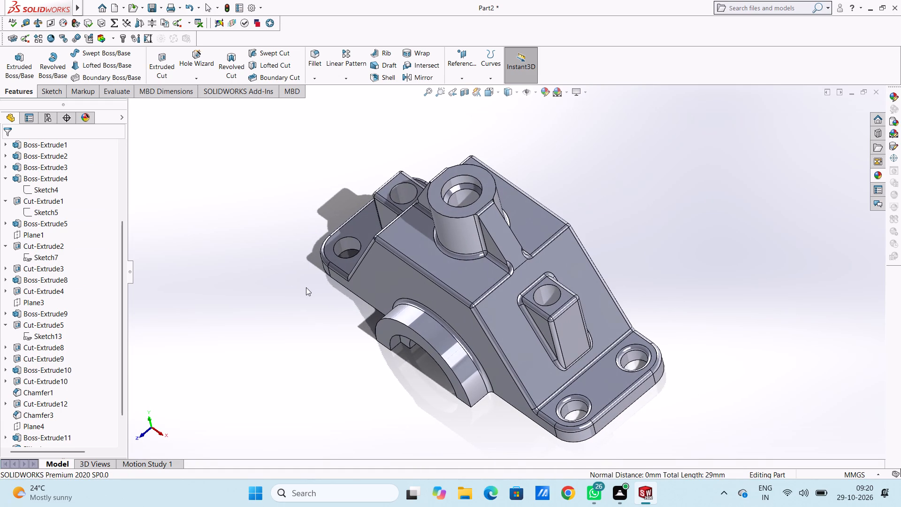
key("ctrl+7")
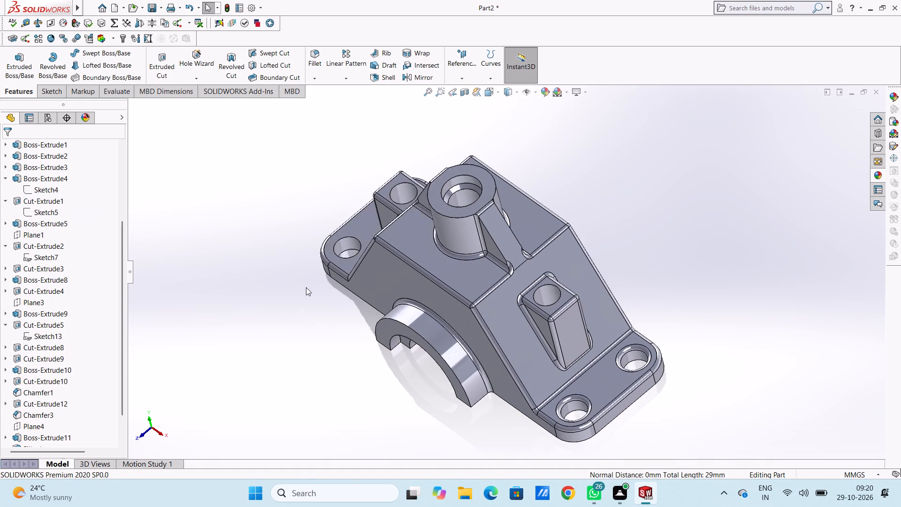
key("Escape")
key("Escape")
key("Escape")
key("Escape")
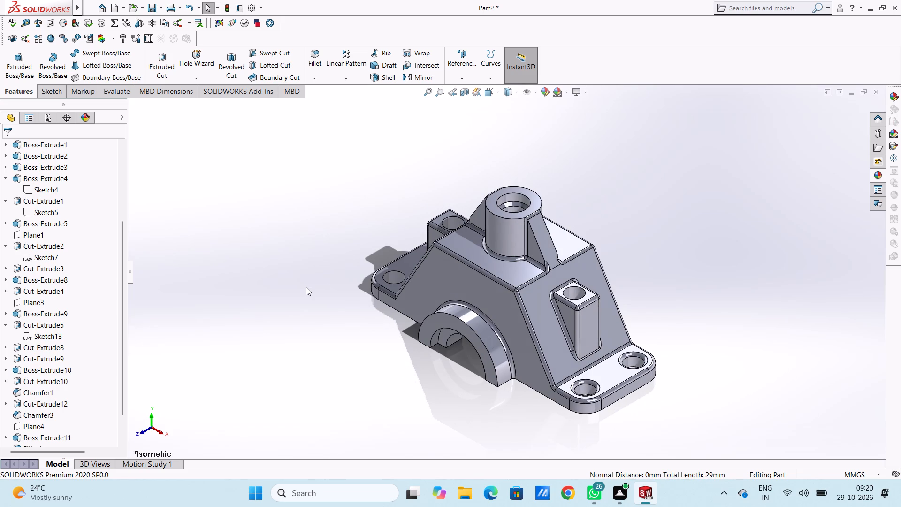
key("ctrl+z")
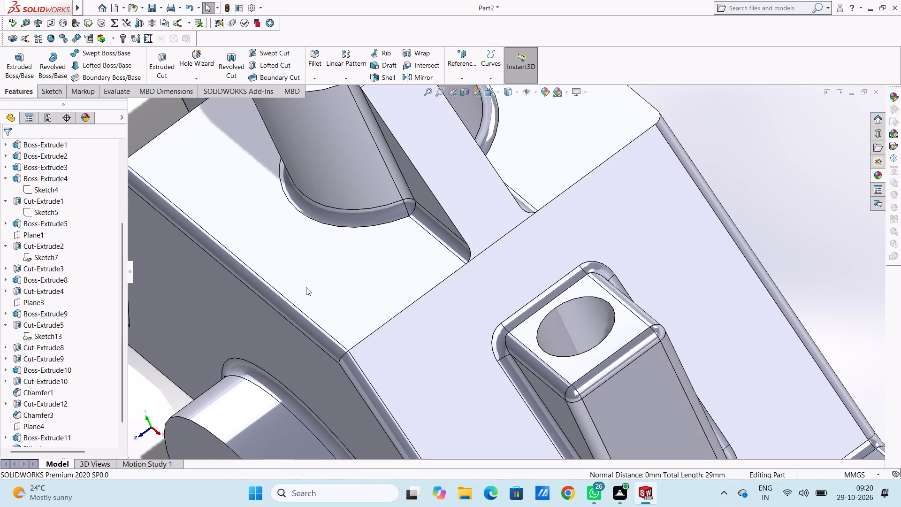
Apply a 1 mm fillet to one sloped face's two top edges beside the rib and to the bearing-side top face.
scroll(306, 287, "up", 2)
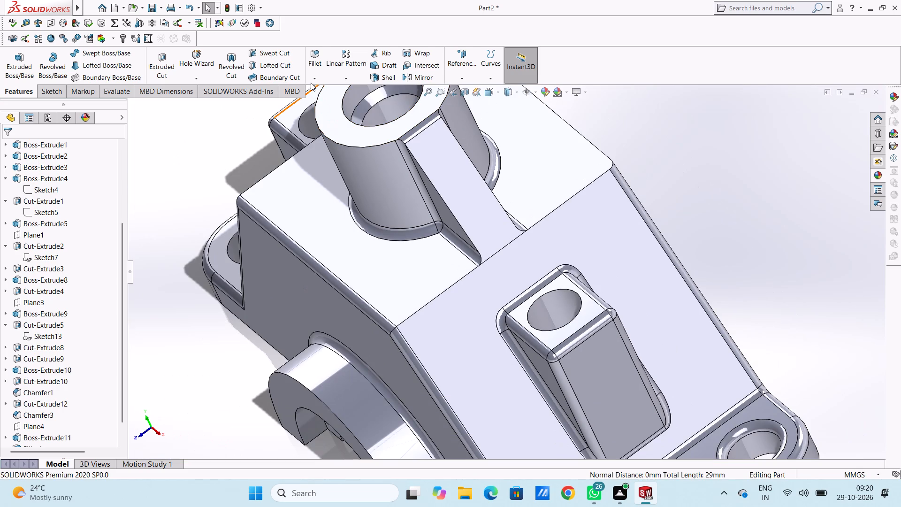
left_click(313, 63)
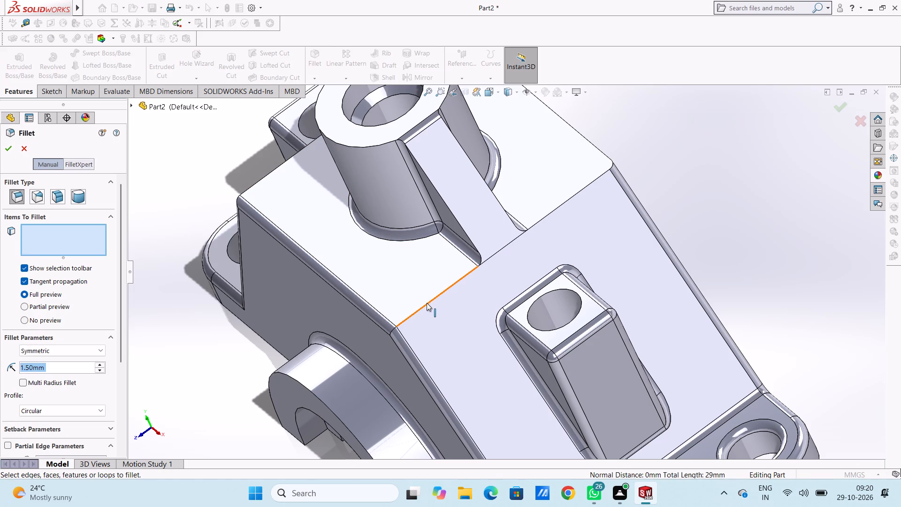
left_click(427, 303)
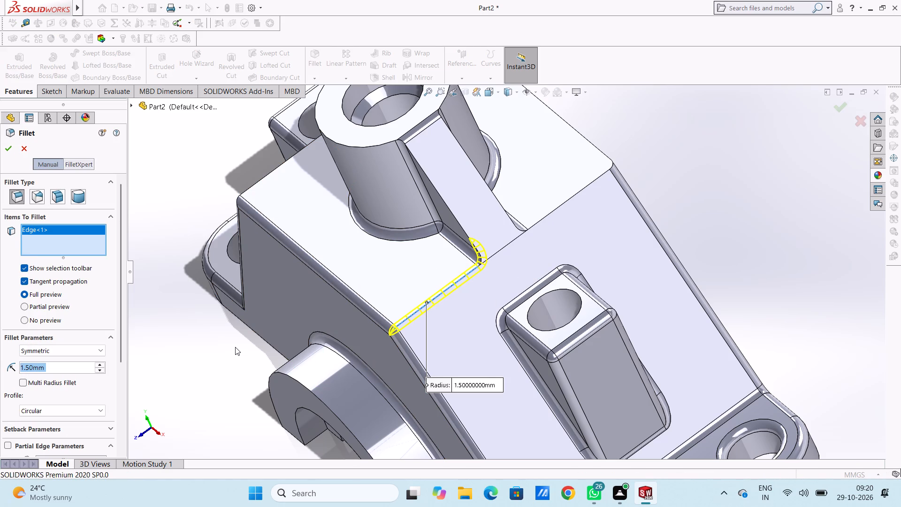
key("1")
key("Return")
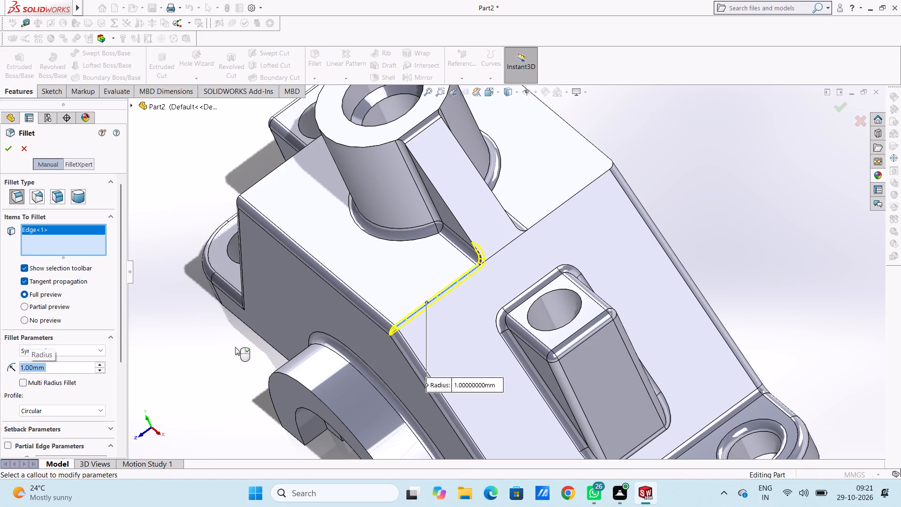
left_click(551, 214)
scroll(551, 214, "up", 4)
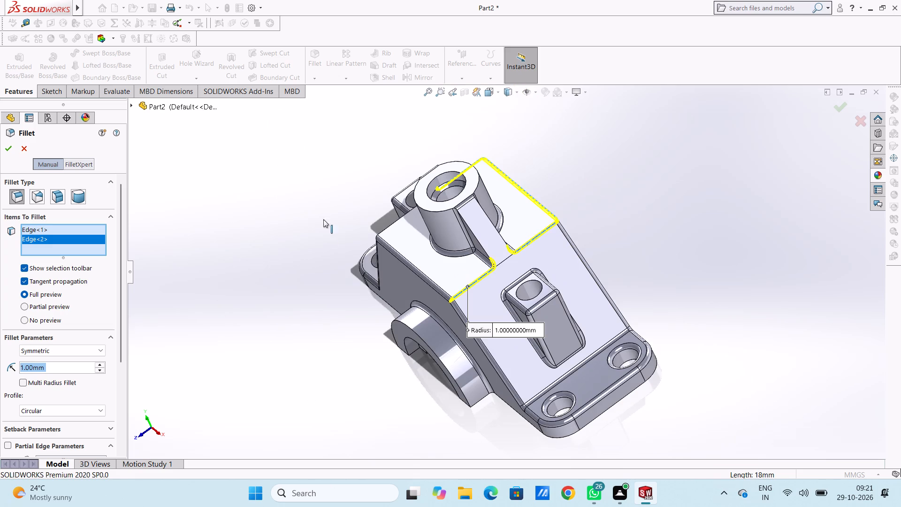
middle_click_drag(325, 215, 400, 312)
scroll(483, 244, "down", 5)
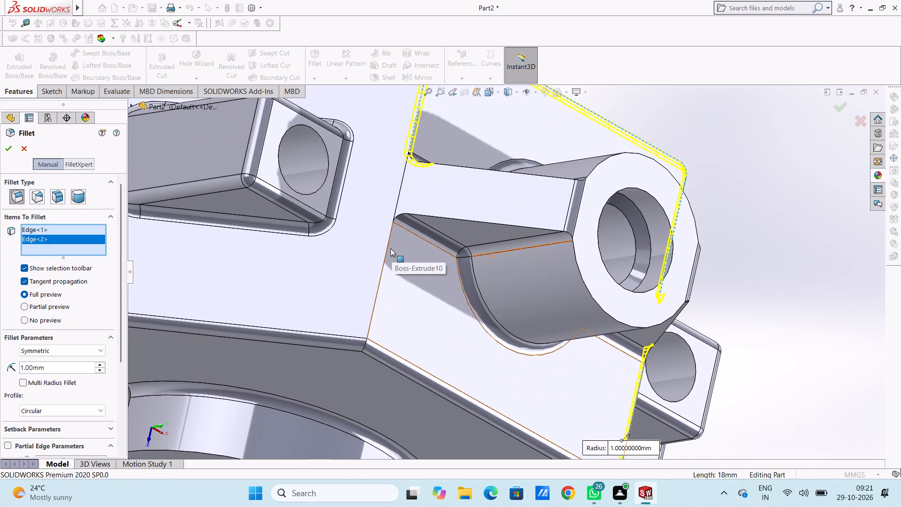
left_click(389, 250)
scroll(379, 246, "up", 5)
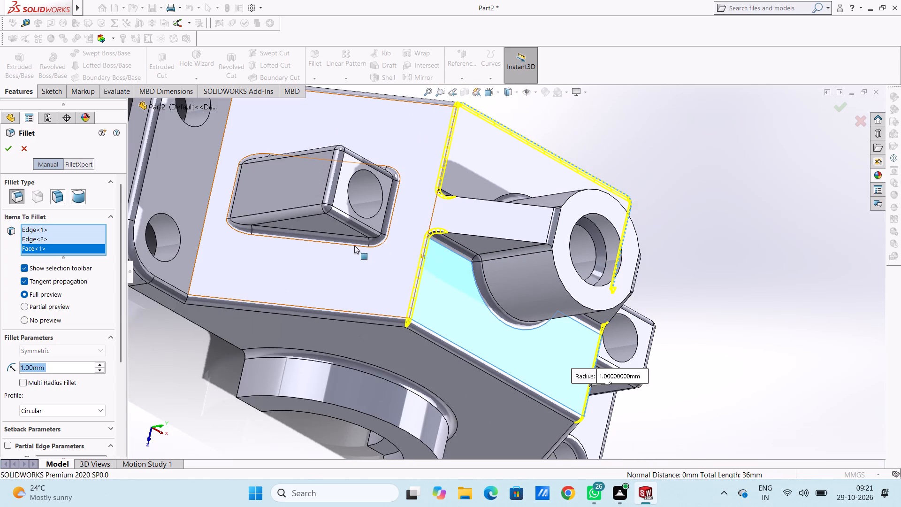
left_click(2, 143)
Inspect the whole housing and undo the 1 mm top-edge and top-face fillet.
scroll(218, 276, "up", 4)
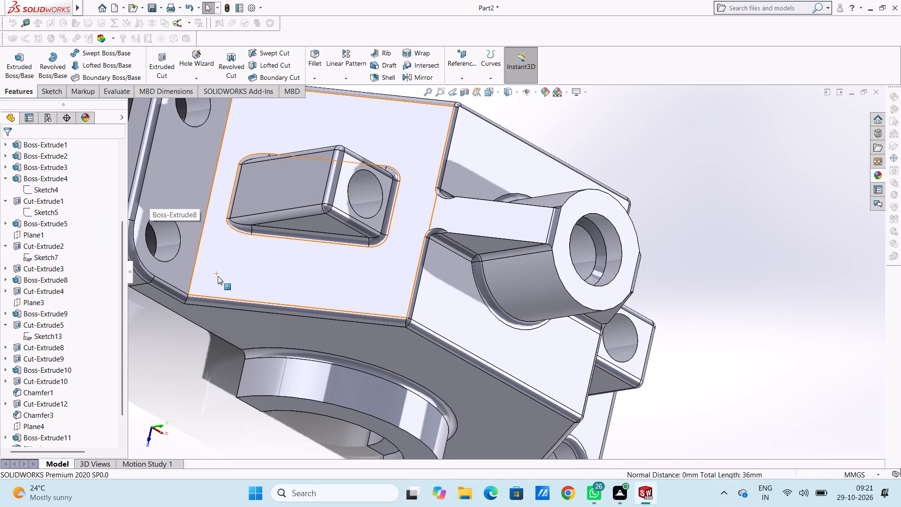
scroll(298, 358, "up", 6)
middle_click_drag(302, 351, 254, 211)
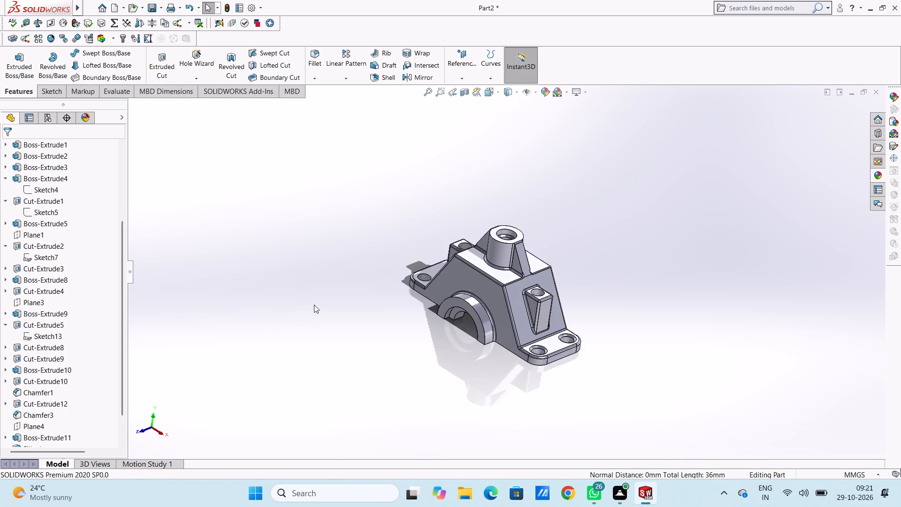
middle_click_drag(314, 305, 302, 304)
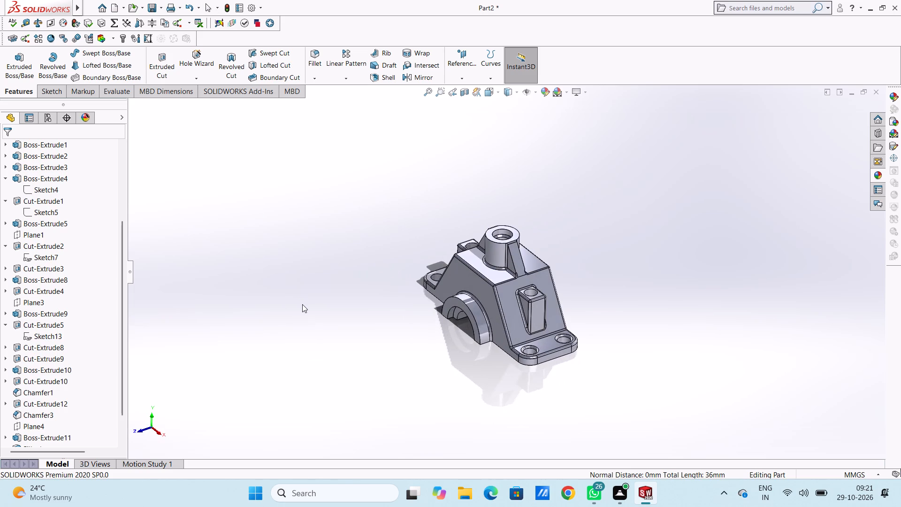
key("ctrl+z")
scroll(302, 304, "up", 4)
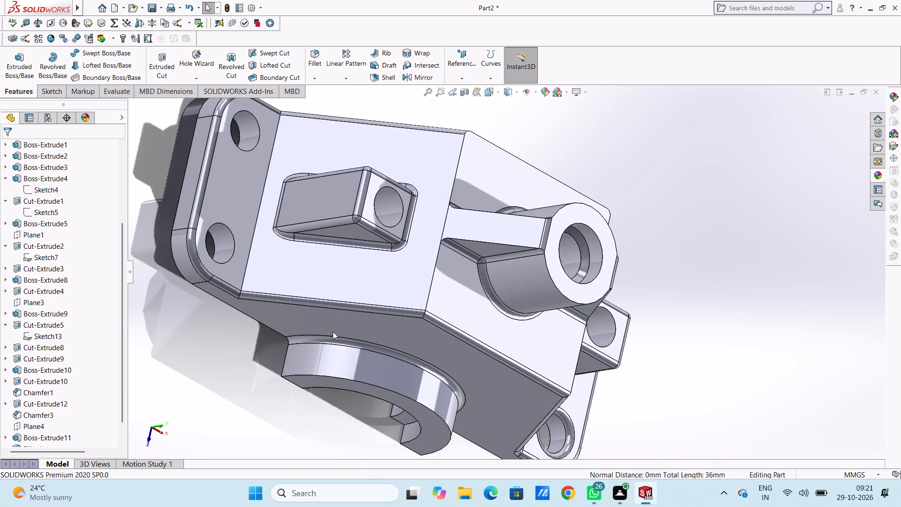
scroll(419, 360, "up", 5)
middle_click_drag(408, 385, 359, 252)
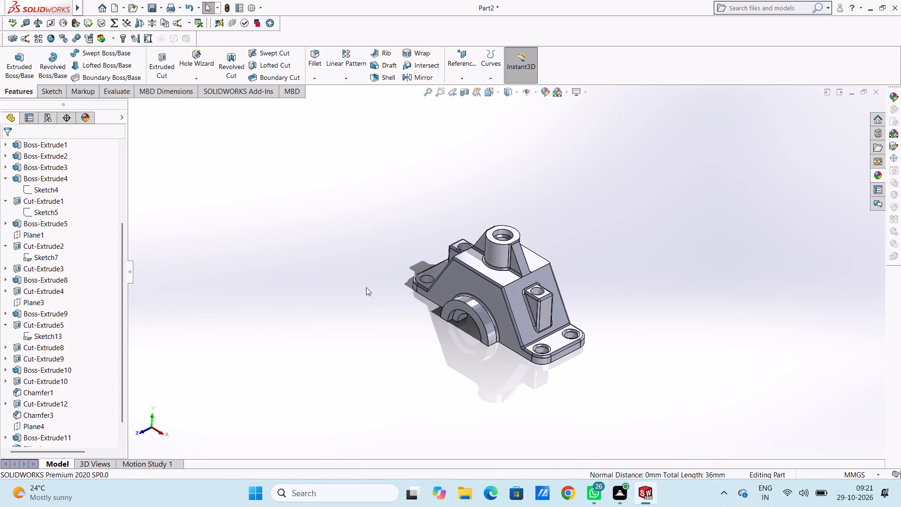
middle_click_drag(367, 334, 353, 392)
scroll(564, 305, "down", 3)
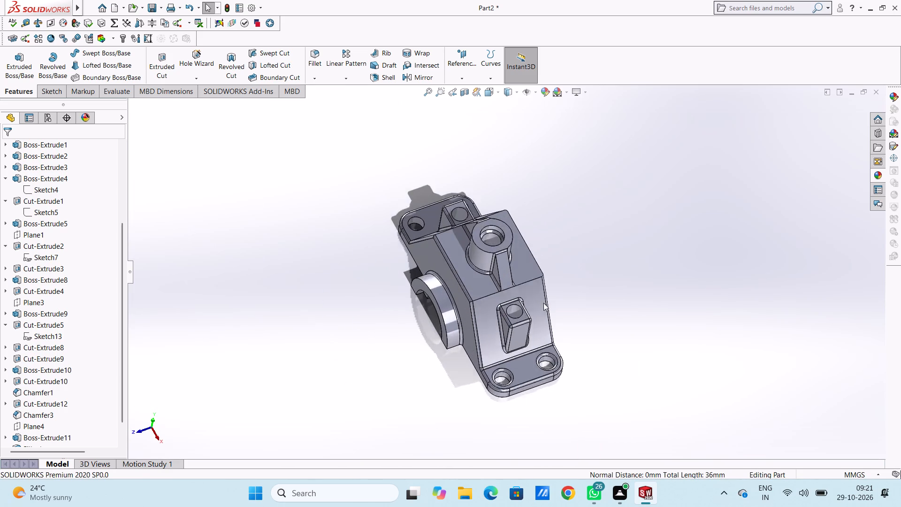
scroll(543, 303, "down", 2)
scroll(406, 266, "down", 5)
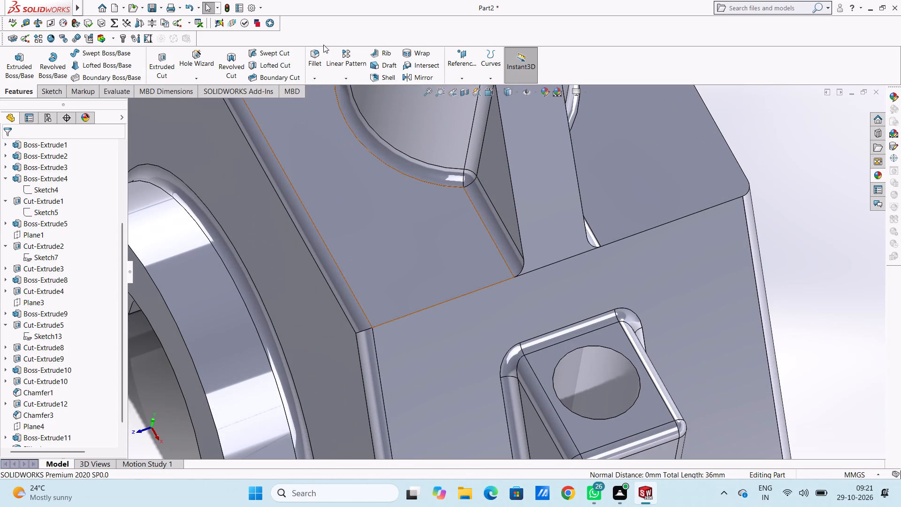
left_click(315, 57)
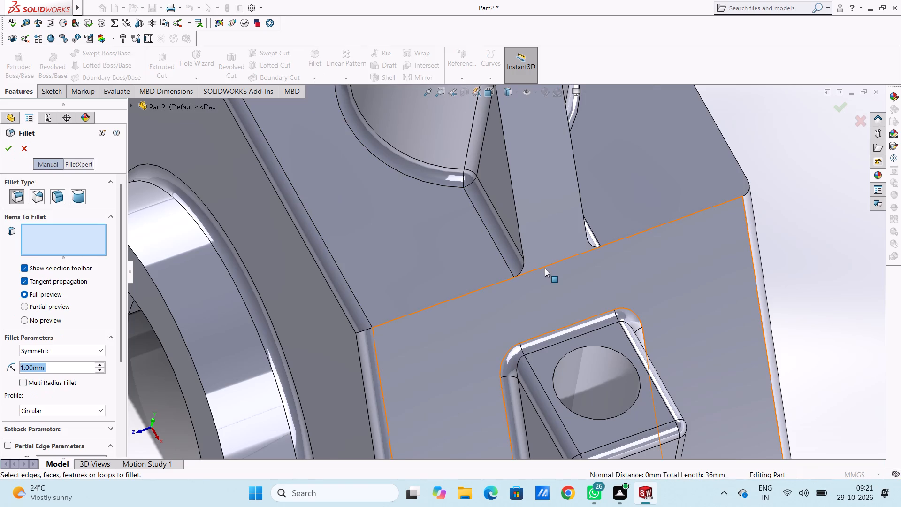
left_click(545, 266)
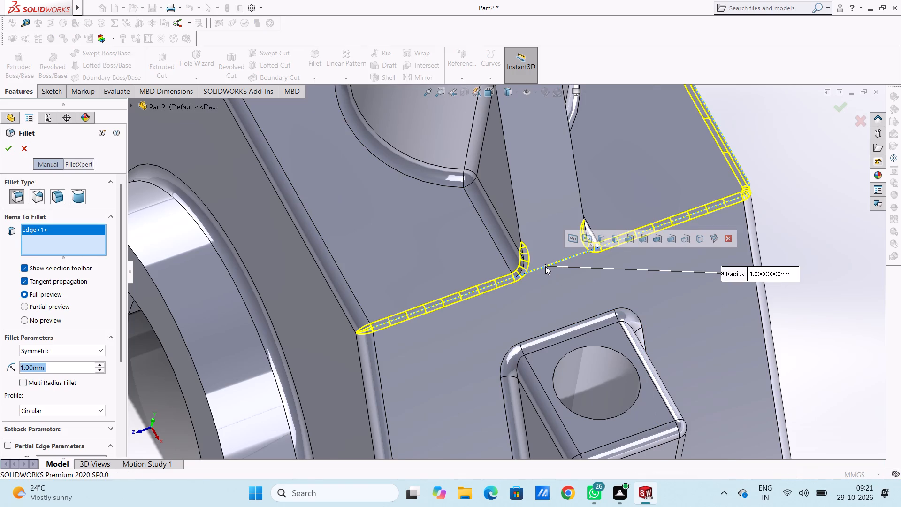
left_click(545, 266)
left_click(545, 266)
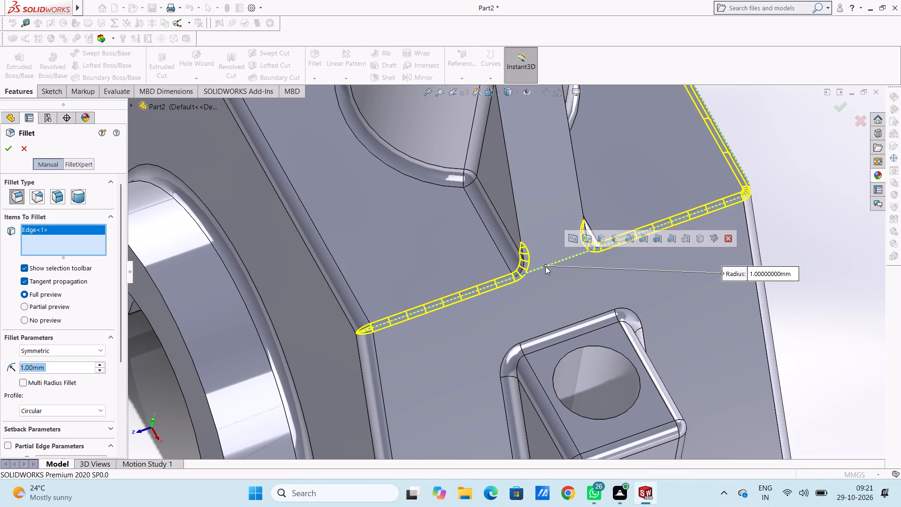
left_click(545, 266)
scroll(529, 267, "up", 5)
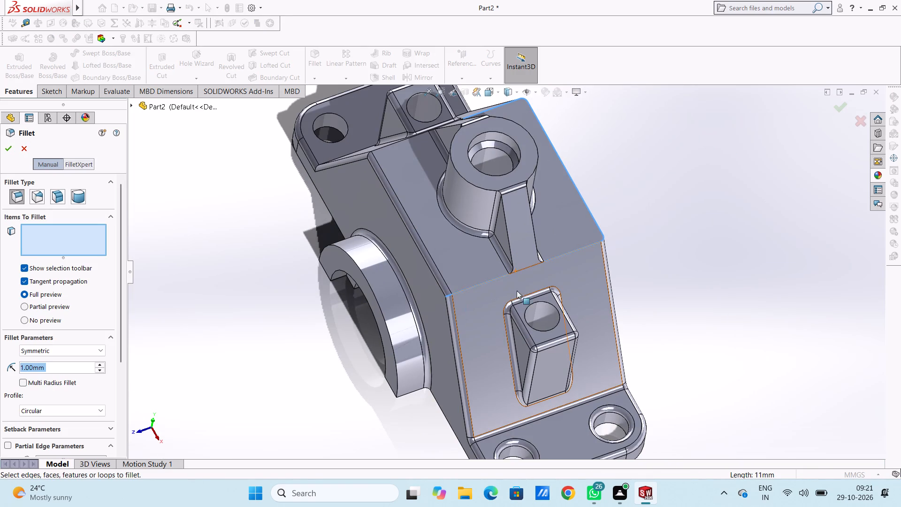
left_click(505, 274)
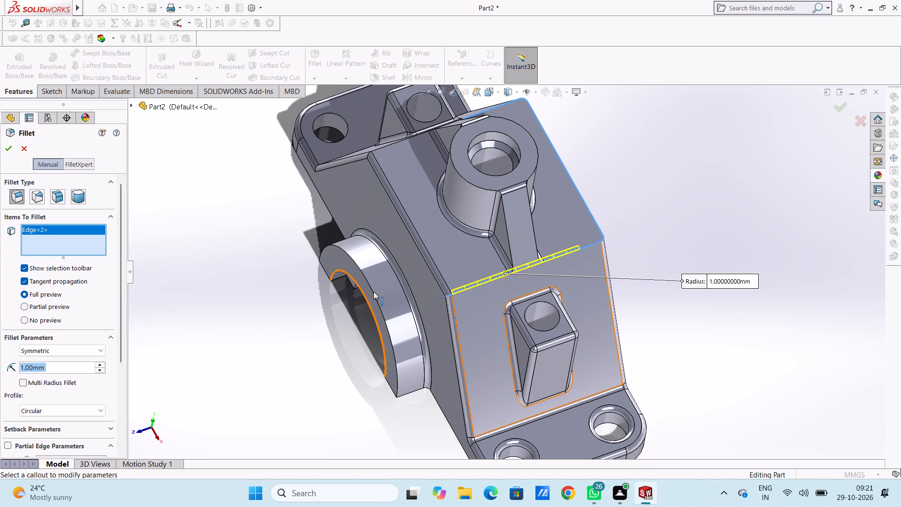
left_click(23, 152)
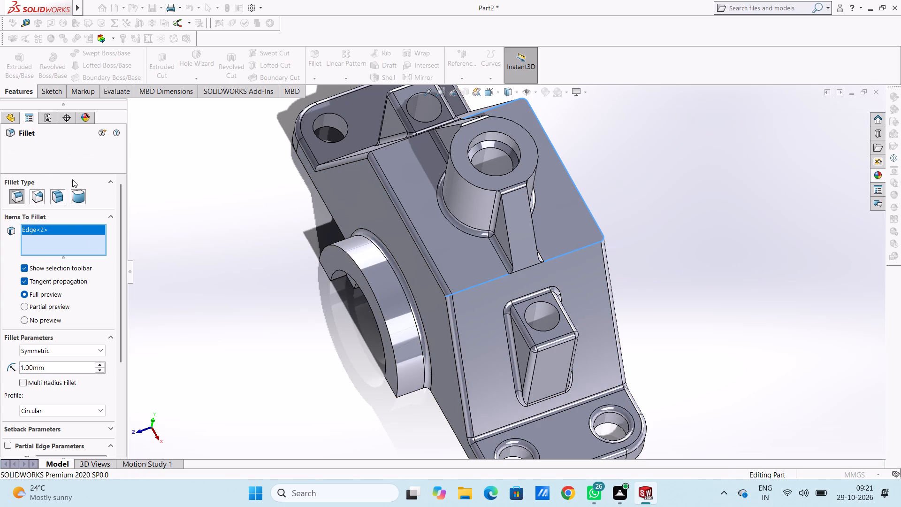
Colour the whole part purple with RGB values 89, 0, 225, viewing it isometrically.
key("ctrl+7")
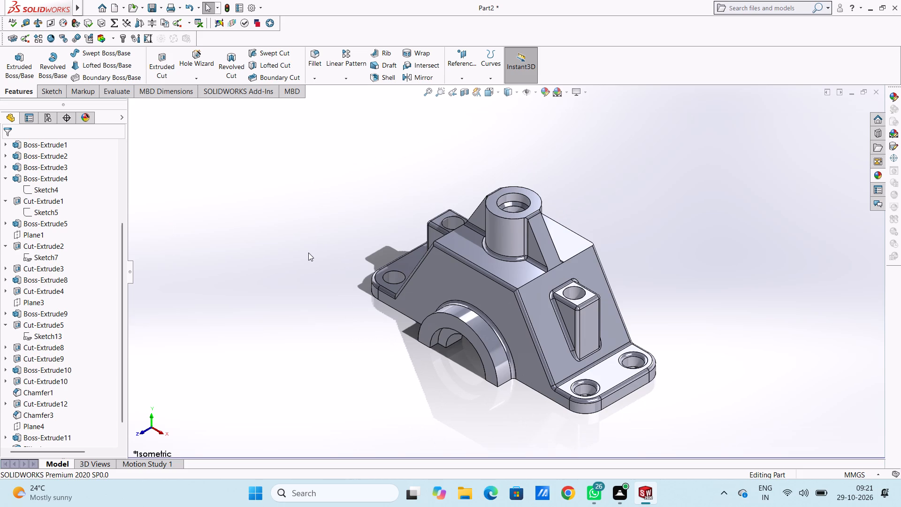
key("Escape")
key("Escape")
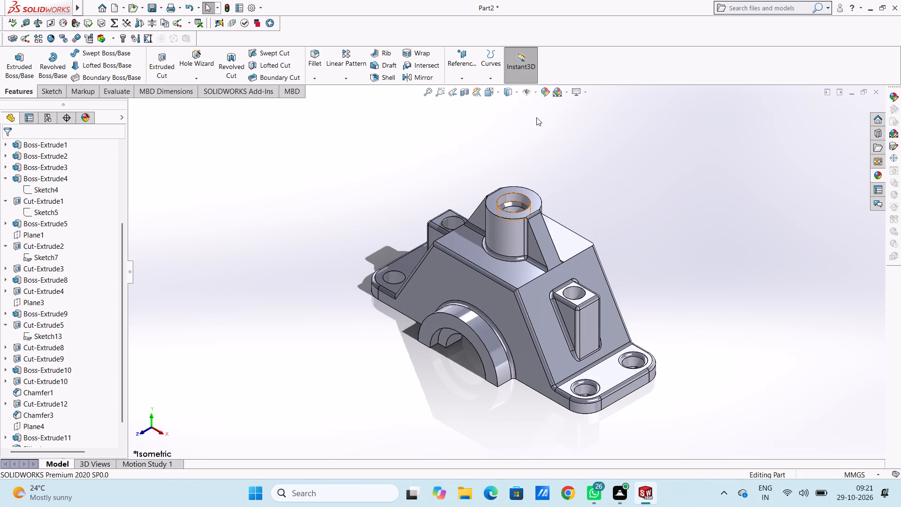
left_click(541, 95)
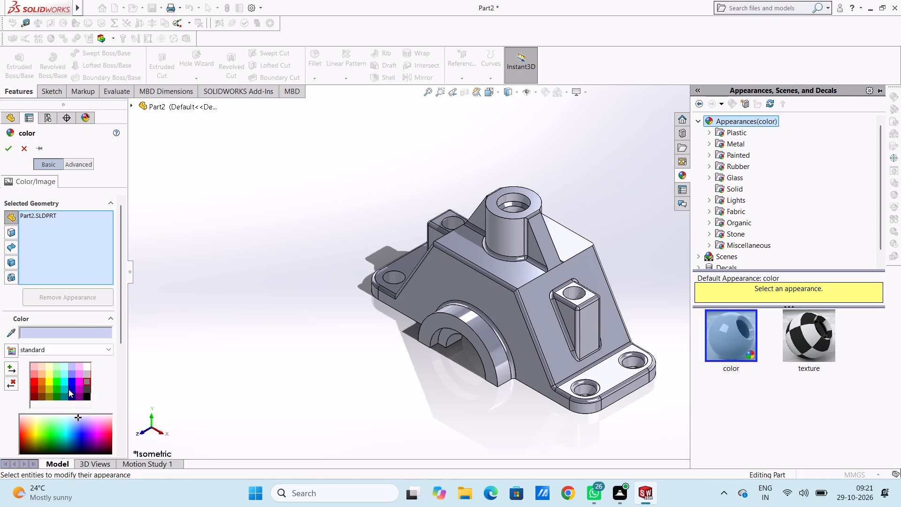
left_click(72, 387)
scroll(76, 419, "down", 3)
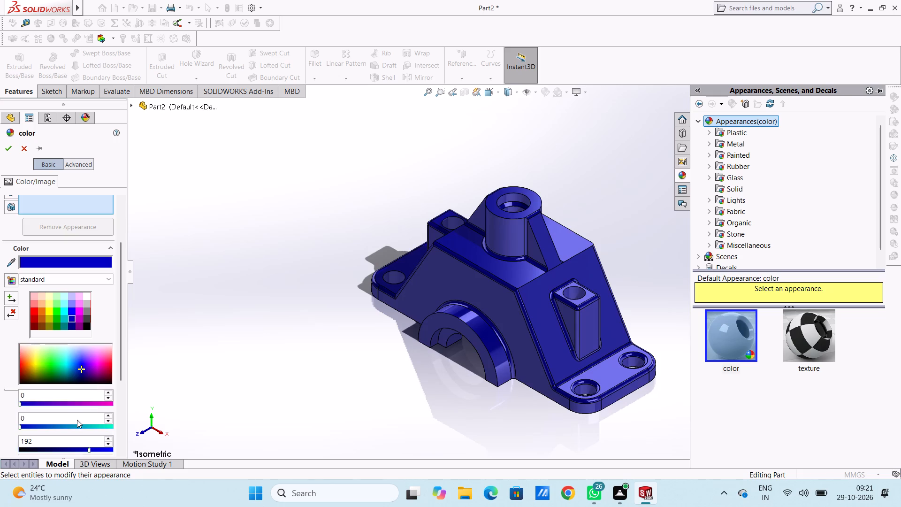
left_click(52, 405)
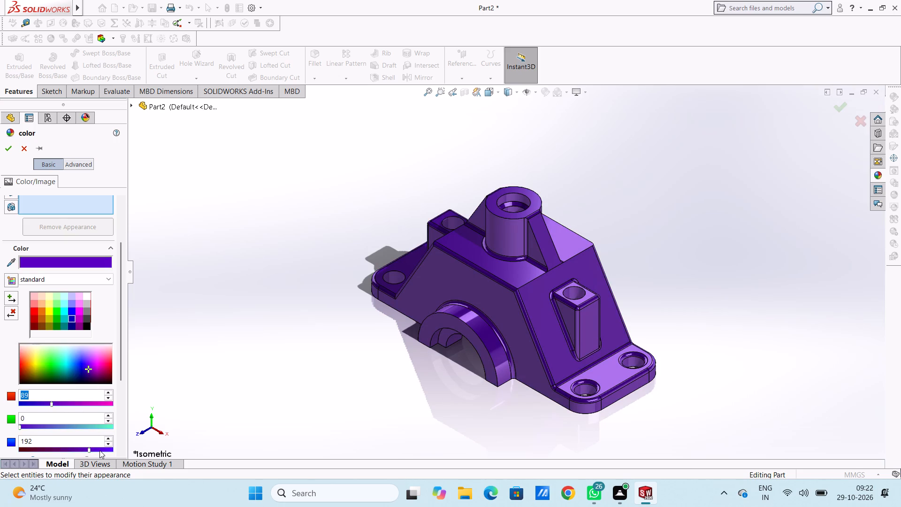
left_click(101, 447)
left_click(101, 448)
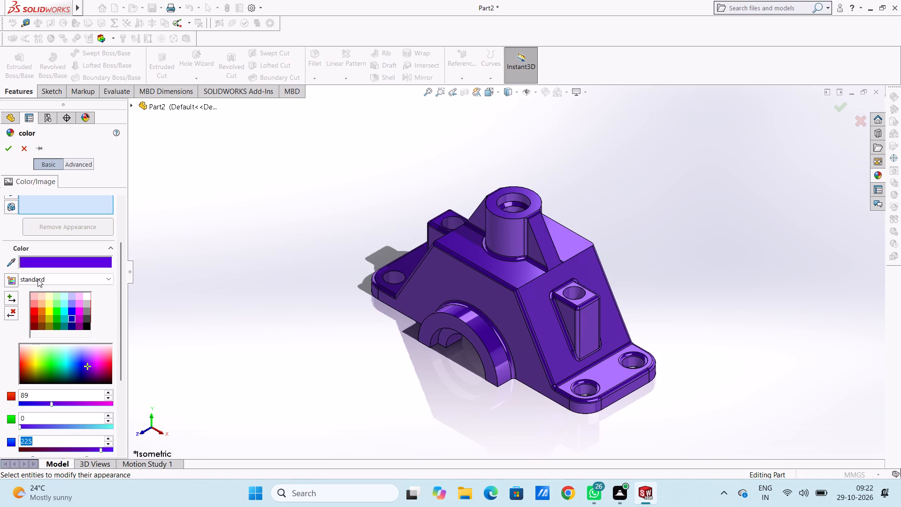
left_click(7, 146)
Apply the chromium plate metal appearance to the lower bore face inside the top cylindrical boss.
scroll(472, 240, "down", 3)
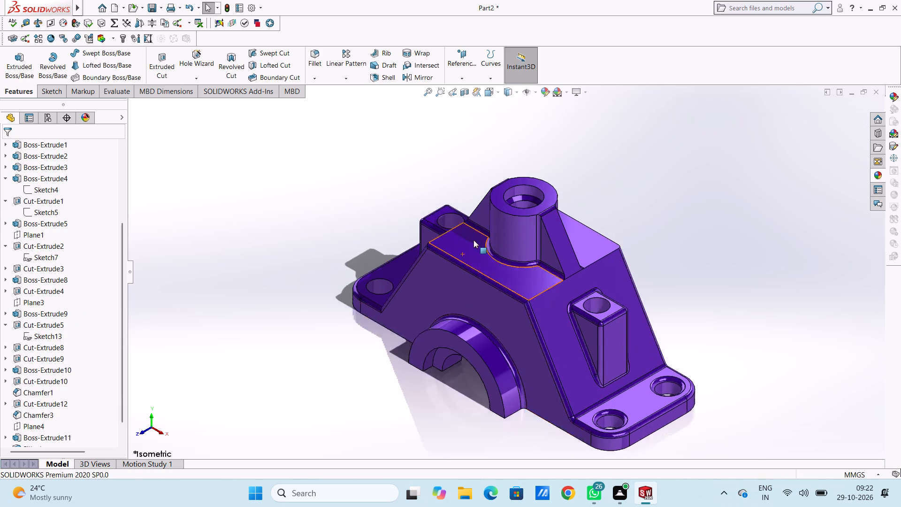
scroll(473, 240, "down", 1)
left_click(877, 178)
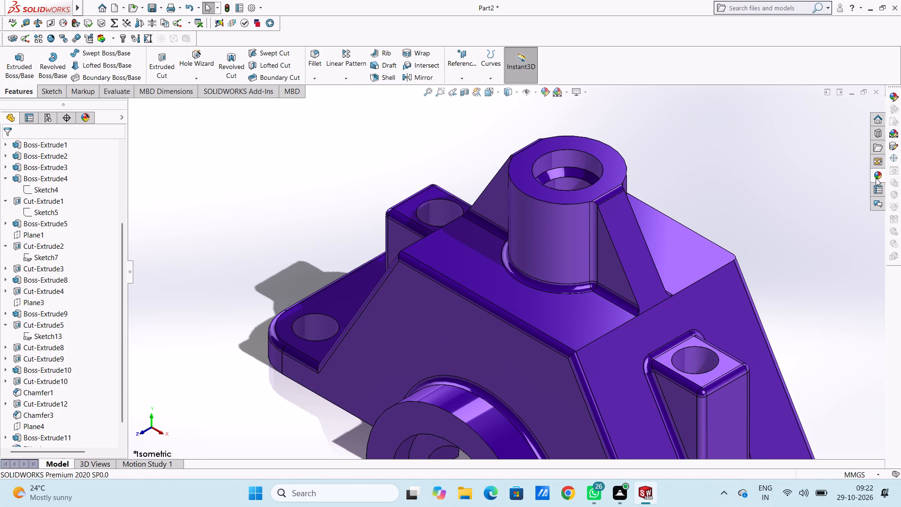
left_click(728, 143)
scroll(600, 169, "down", 2)
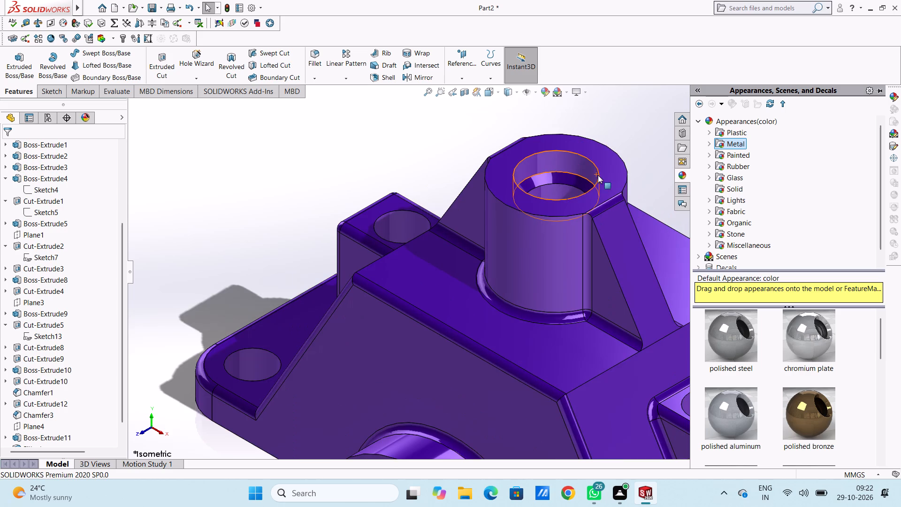
left_click_drag(823, 334, 557, 199)
left_click(557, 199)
Apply the polished steel appearance to the wall of the wider upper bore in the top cylindrical boss.
scroll(548, 200, "up", 4)
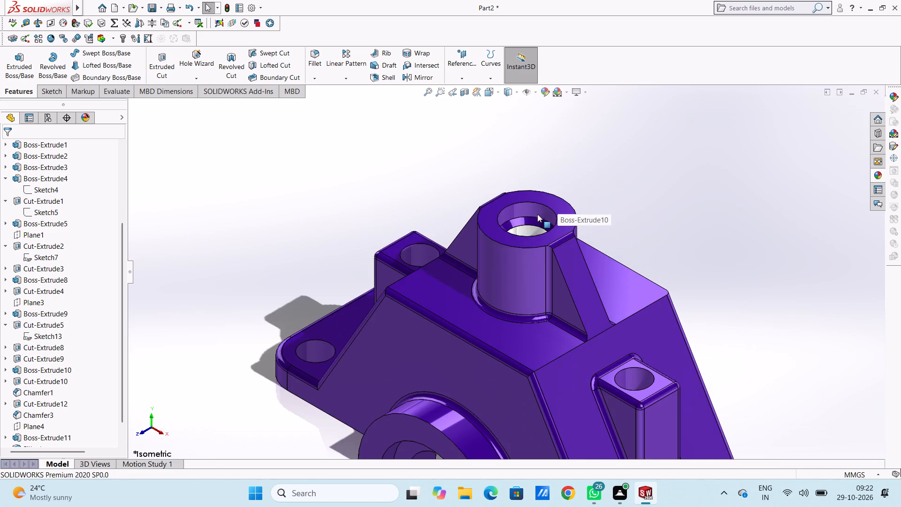
scroll(561, 391, "up", 3)
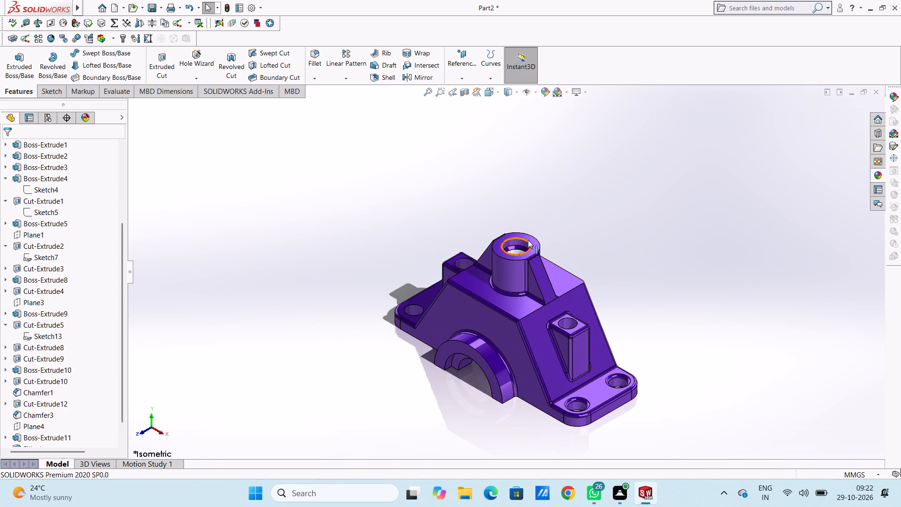
scroll(508, 230, "down", 6)
scroll(525, 268, "down", 2)
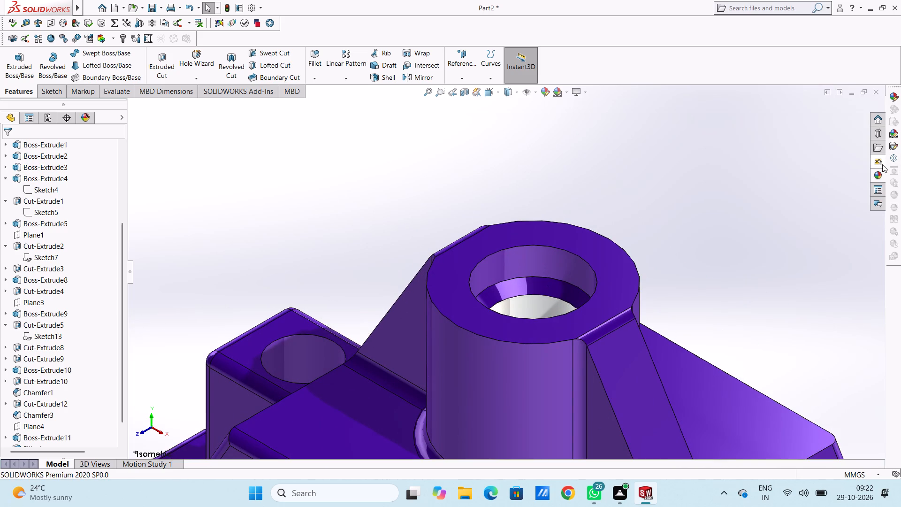
left_click(873, 180)
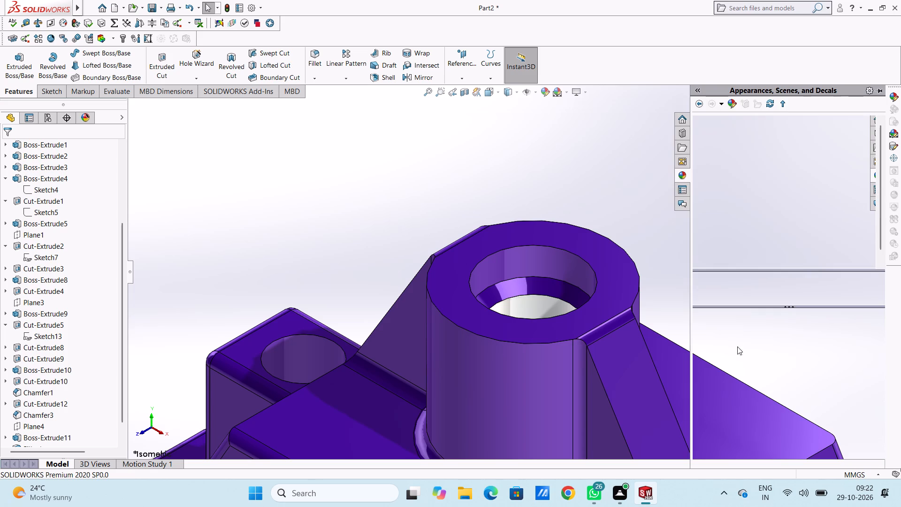
left_click_drag(735, 334, 556, 269)
left_click(556, 269)
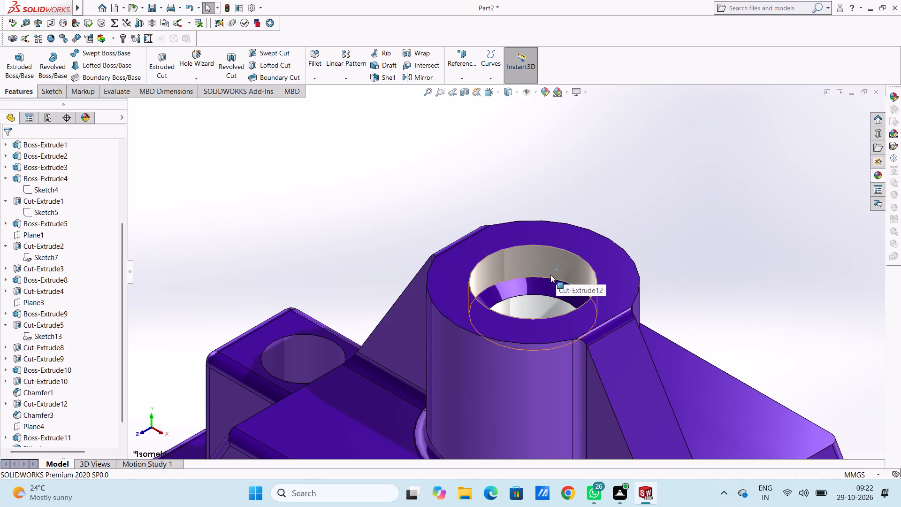
left_click(876, 173)
left_click_drag(746, 330, 531, 268)
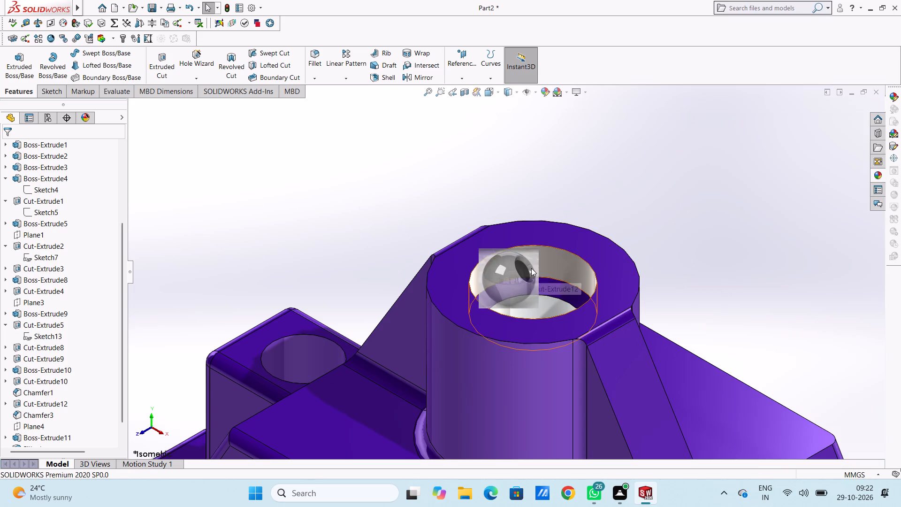
left_click(545, 269)
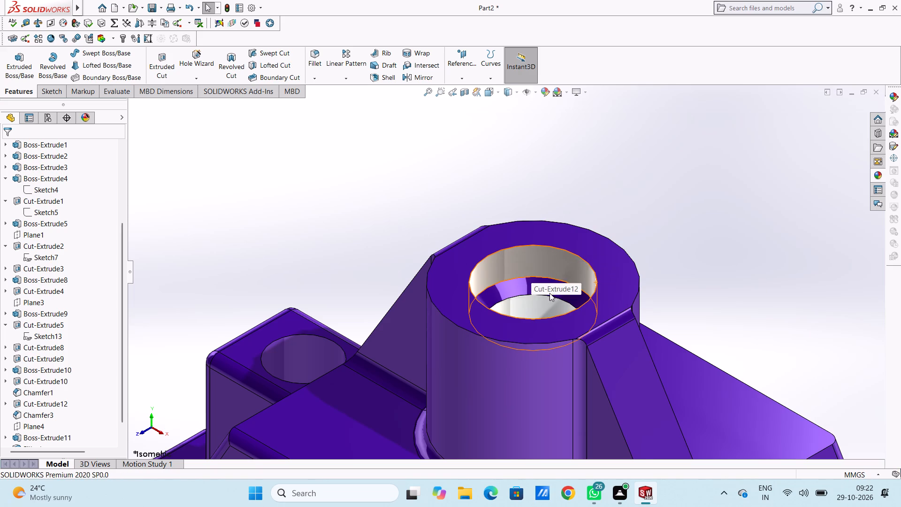
Apply the polished steel appearance only to the hole's face in the rectangular lug on the sloped side.
scroll(551, 297, "up", 6)
scroll(540, 339, "up", 5)
scroll(502, 415, "down", 3)
scroll(638, 259, "down", 5)
left_click(875, 176)
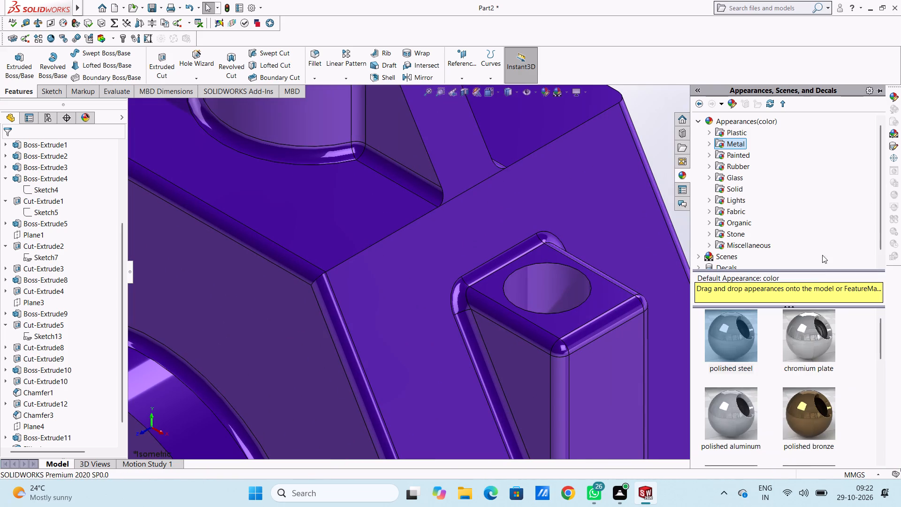
left_click_drag(727, 329, 547, 278)
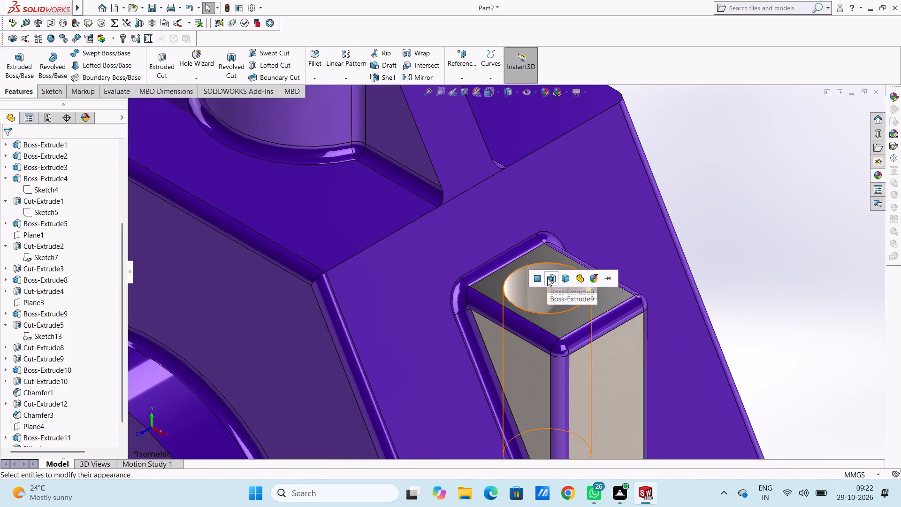
left_click(533, 278)
Apply polished steel to the inner face of the base flange's mounting hole below the lug, on the bearing arch side.
scroll(533, 282, "up", 6)
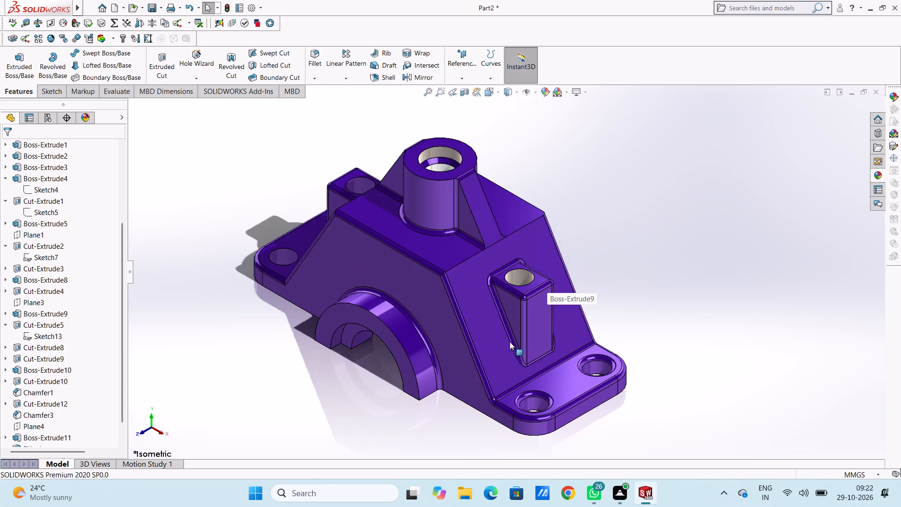
scroll(507, 351, "down", 4)
scroll(531, 392, "up", 5)
scroll(509, 347, "down", 5)
scroll(531, 284, "down", 4)
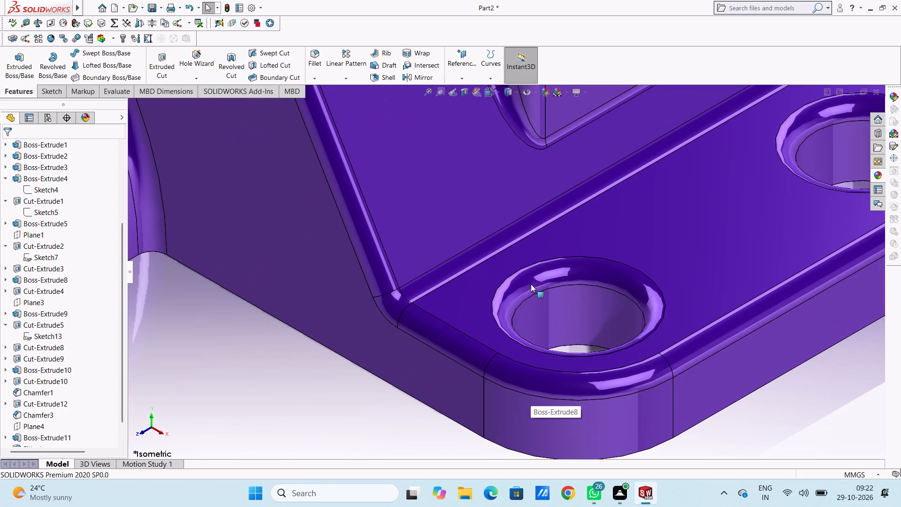
left_click(875, 177)
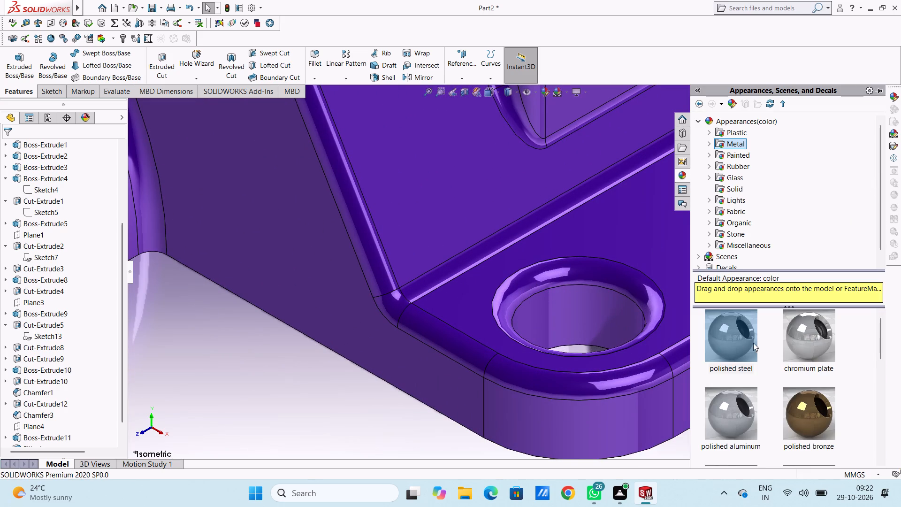
left_click_drag(742, 341, 610, 319)
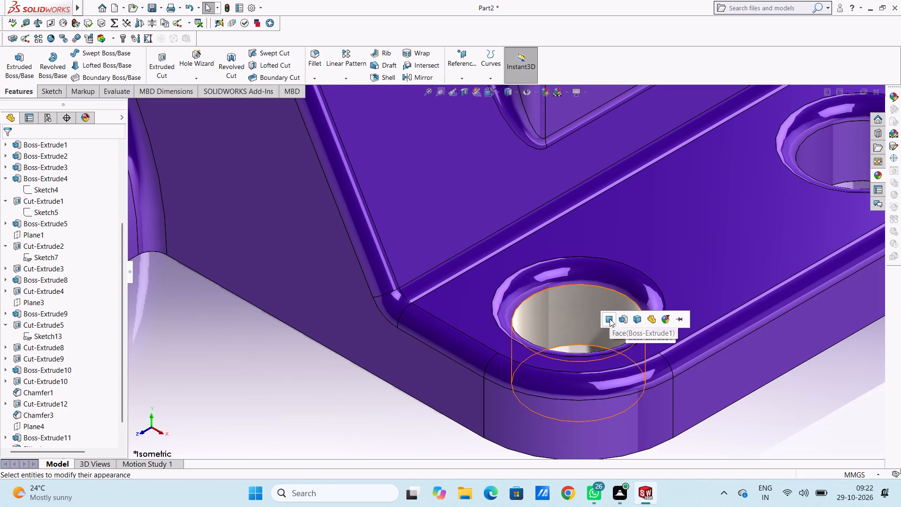
left_click(610, 319)
Apply polished steel to the inner face of the same flange's other mounting hole, farther from the bearing arch.
scroll(609, 320, "up", 7)
scroll(580, 231, "down", 6)
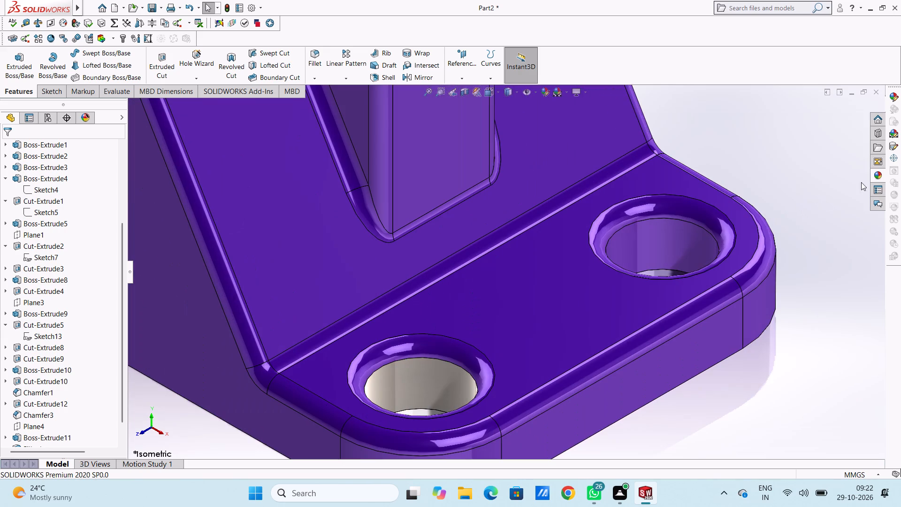
left_click(875, 177)
left_click_drag(740, 335, 654, 241)
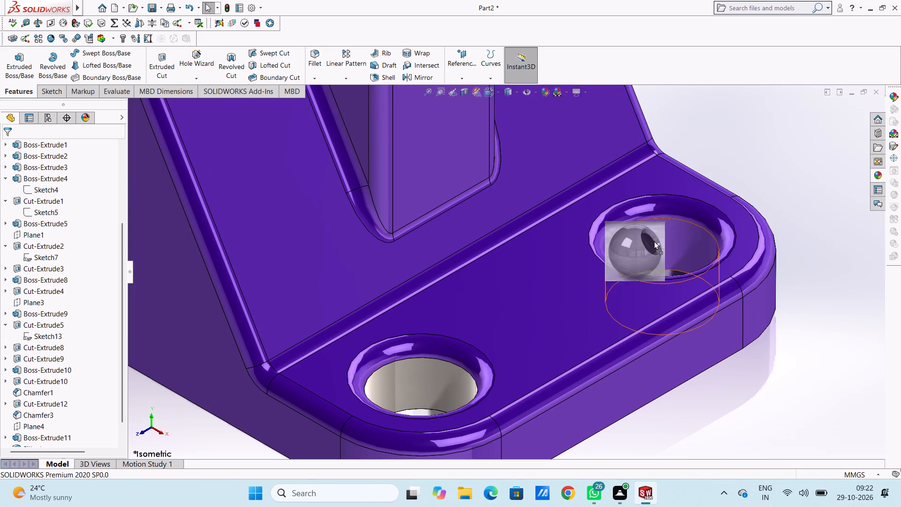
left_click_drag(654, 241, 664, 233)
left_click(664, 233)
scroll(646, 259, "down", 1)
scroll(646, 259, "up", 6)
scroll(333, 214, "up", 6)
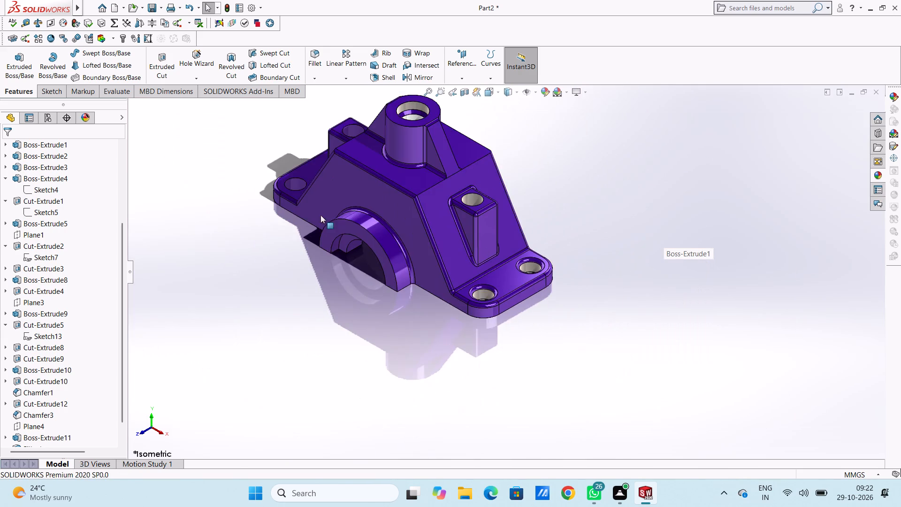
Apply polished steel to the inner face of the opposite base flange's mounting hole on the bearing arch side.
scroll(328, 202, "down", 5)
scroll(442, 190, "down", 5)
scroll(328, 305, "down", 3)
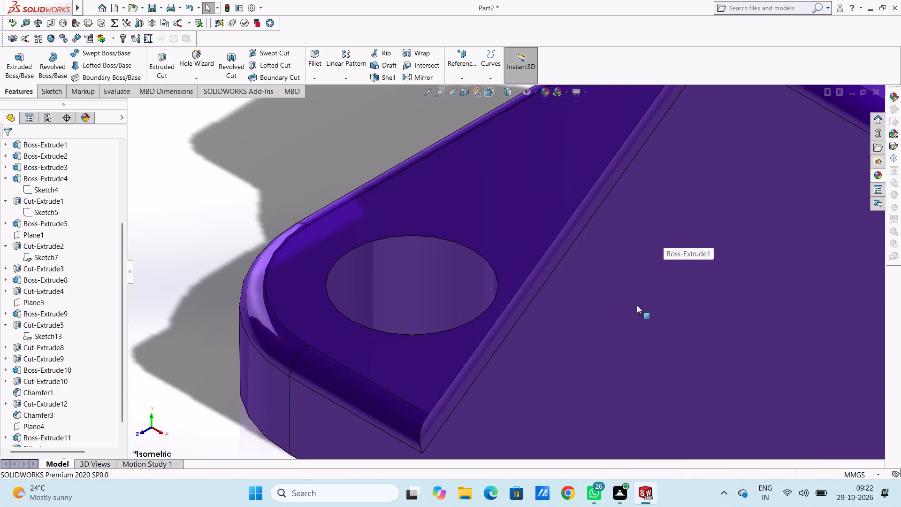
left_click(870, 173)
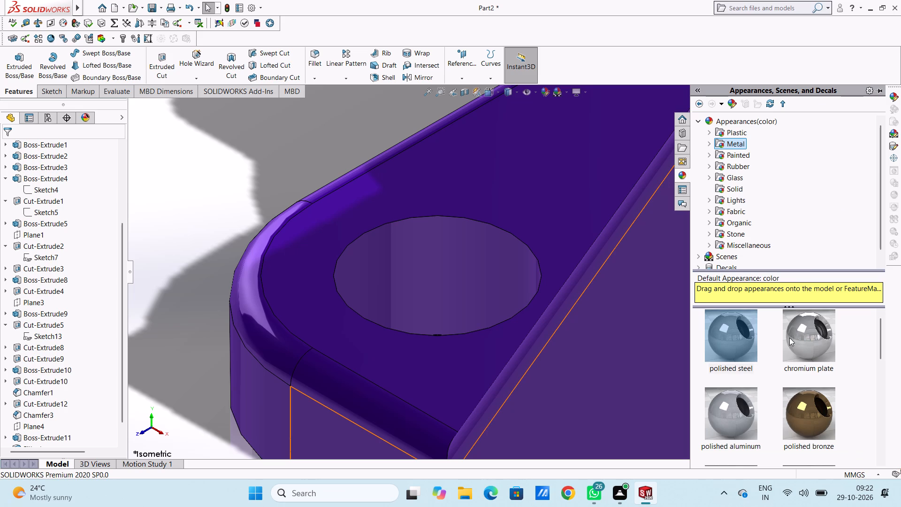
left_click_drag(734, 336, 486, 292)
left_click(485, 292)
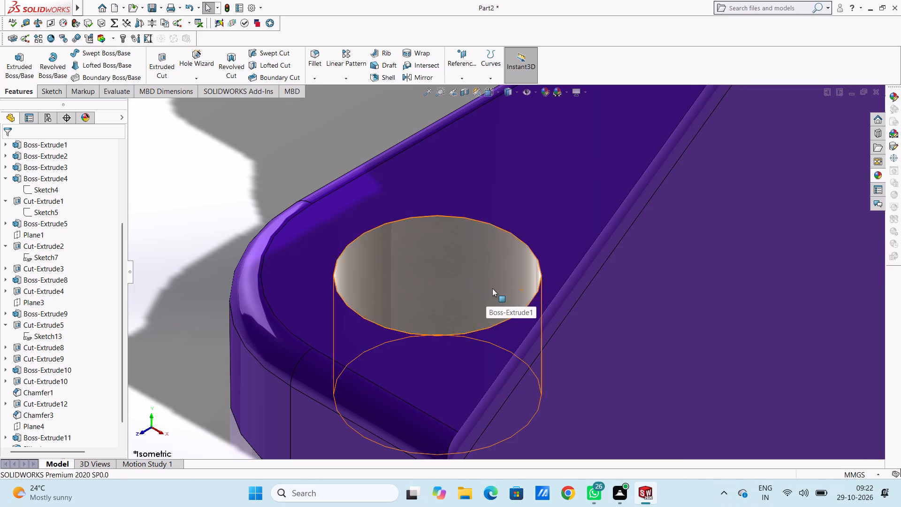
Apply the polished steel appearance to the hole's face in the other rectangular lug, above the opposite flange.
scroll(492, 288, "up", 6)
scroll(545, 216, "up", 5)
scroll(571, 165, "down", 6)
scroll(572, 316, "down", 5)
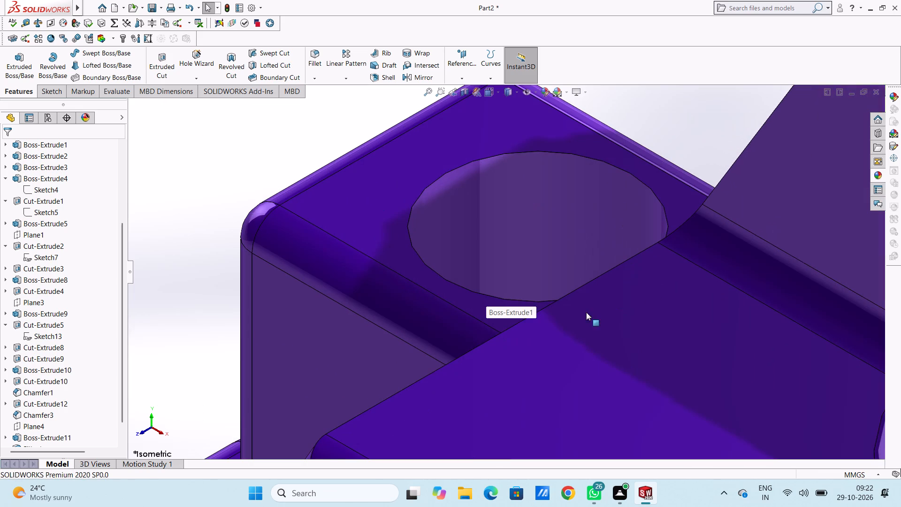
left_click(875, 177)
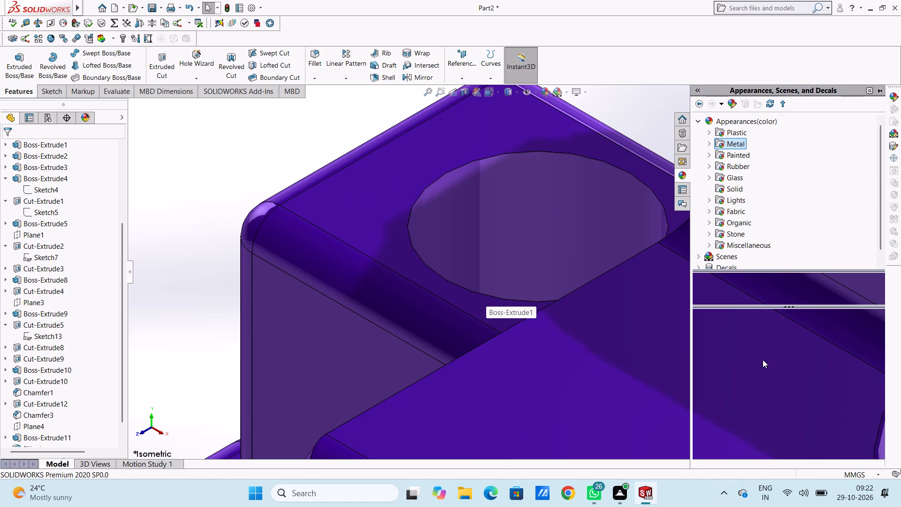
left_click_drag(724, 338, 520, 253)
left_click(520, 253)
Apply polished steel to the inner face of the opposite flange's remaining mounting hole, on the same flange's far side from the arch.
scroll(550, 202, "up", 5)
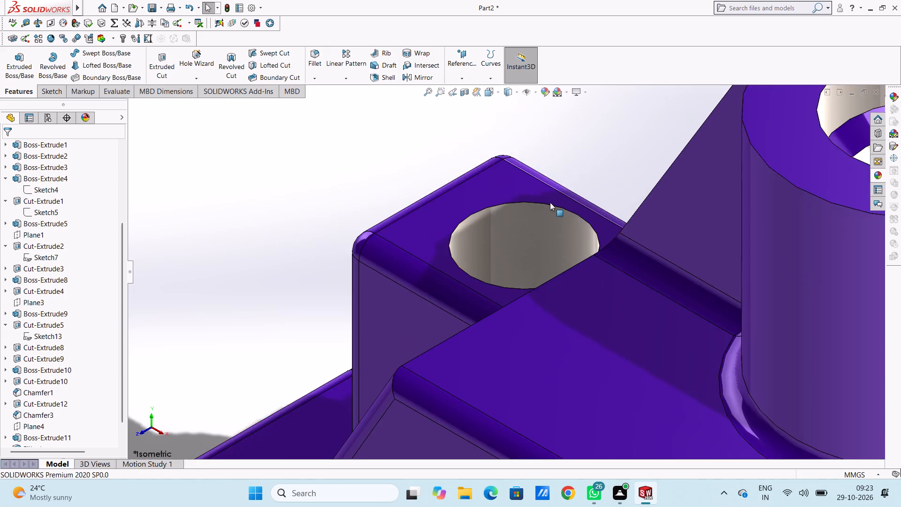
middle_click_drag(558, 218, 584, 443)
middle_click_drag(606, 243, 618, 367)
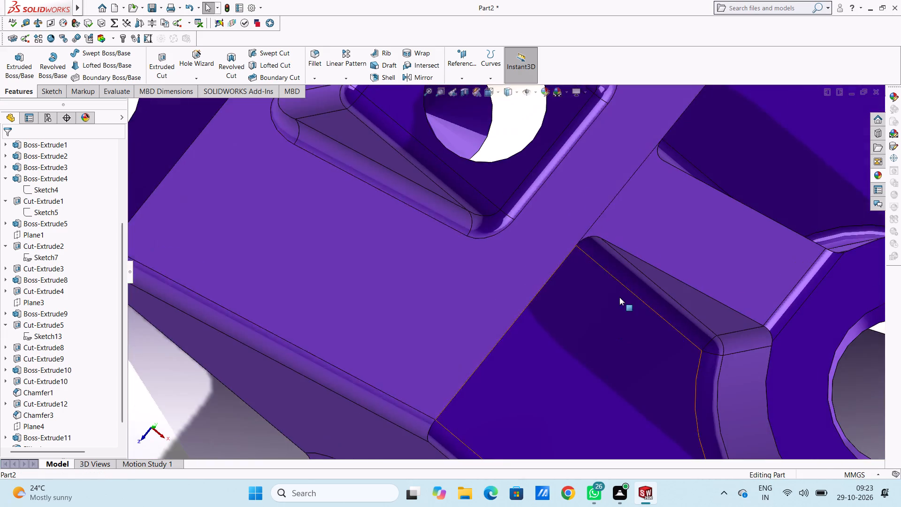
scroll(631, 105, "up", 5)
scroll(499, 168, "up", 2)
middle_click_drag(496, 169, 460, 171)
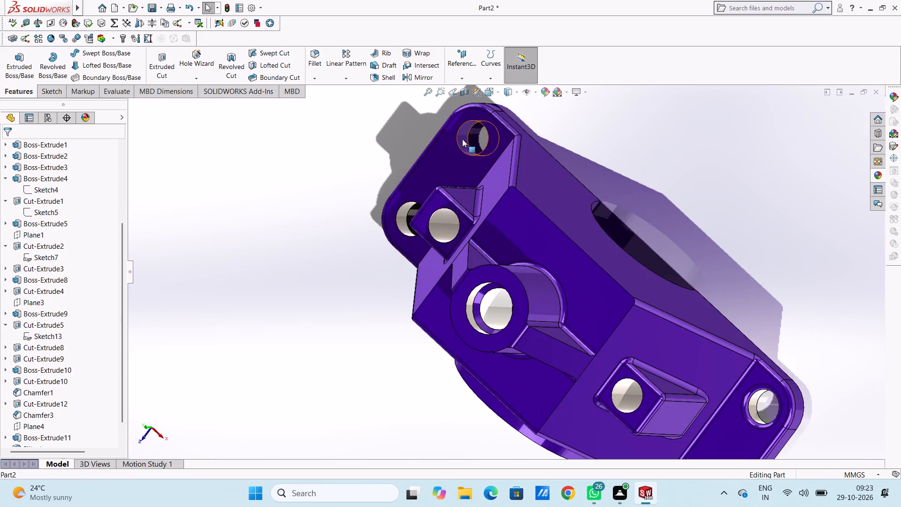
scroll(463, 136, "down", 6)
scroll(478, 172, "down", 3)
left_click(873, 176)
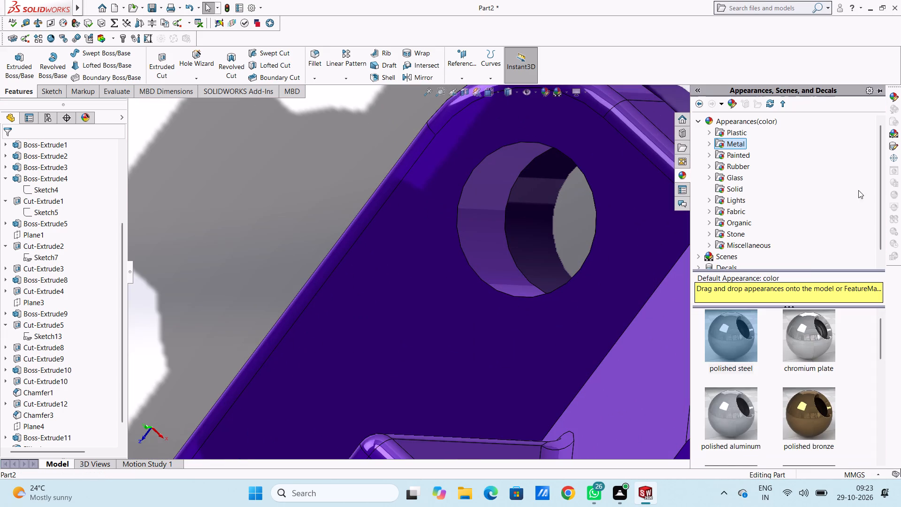
left_click_drag(730, 342, 499, 238)
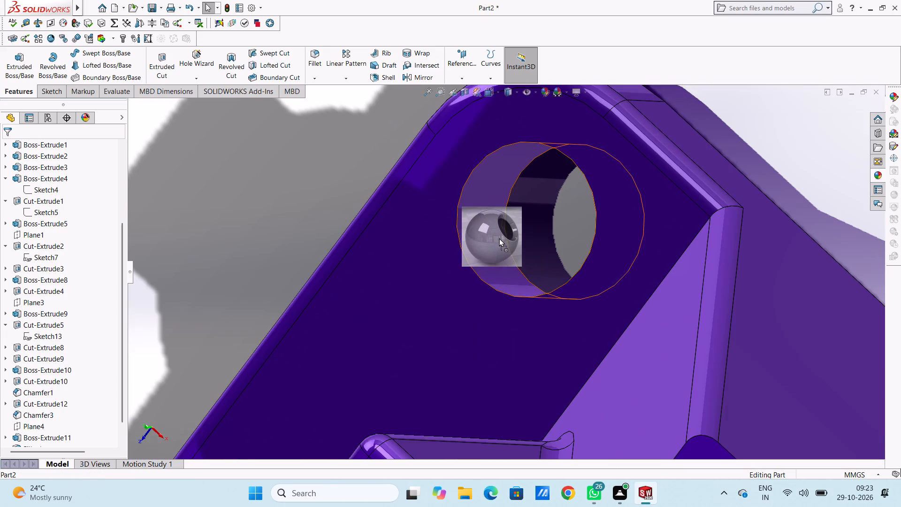
left_click_drag(499, 238, 498, 238)
left_click(498, 238)
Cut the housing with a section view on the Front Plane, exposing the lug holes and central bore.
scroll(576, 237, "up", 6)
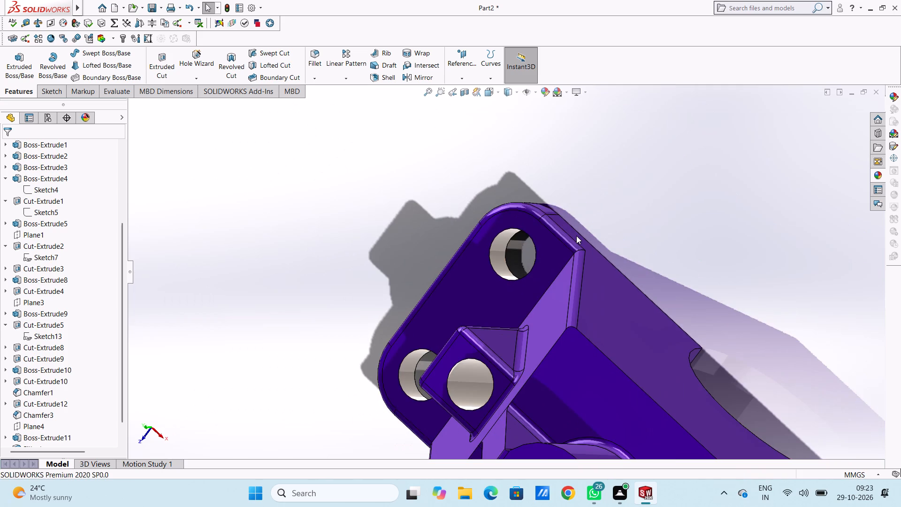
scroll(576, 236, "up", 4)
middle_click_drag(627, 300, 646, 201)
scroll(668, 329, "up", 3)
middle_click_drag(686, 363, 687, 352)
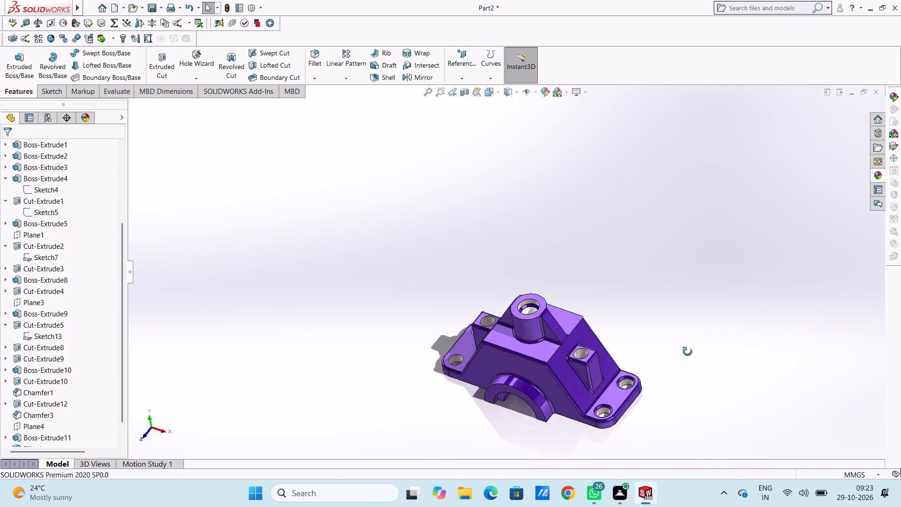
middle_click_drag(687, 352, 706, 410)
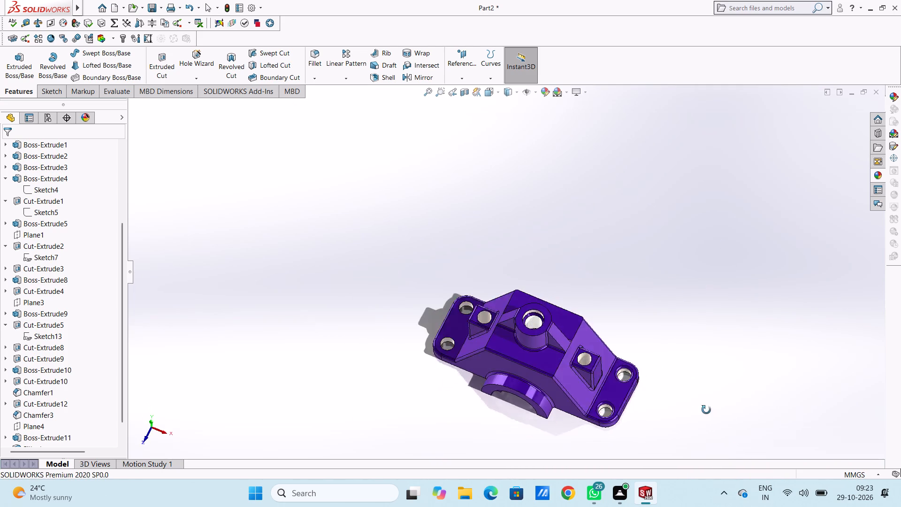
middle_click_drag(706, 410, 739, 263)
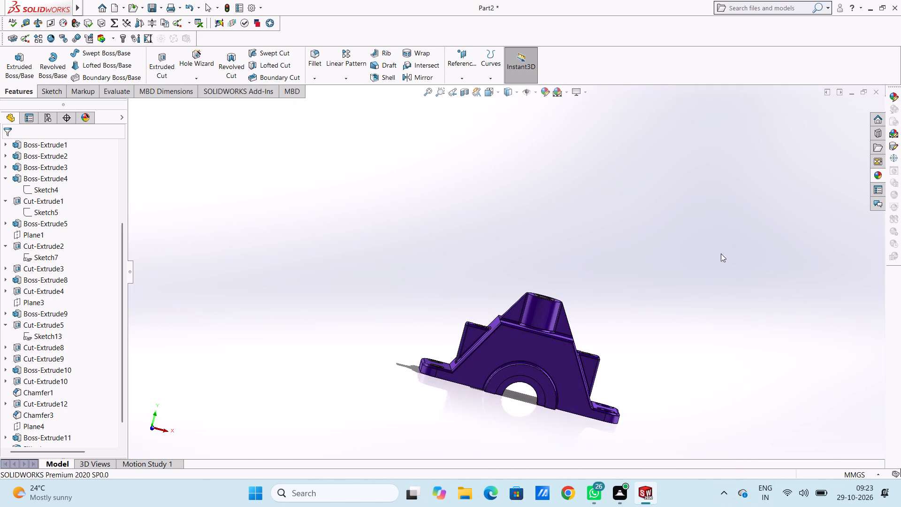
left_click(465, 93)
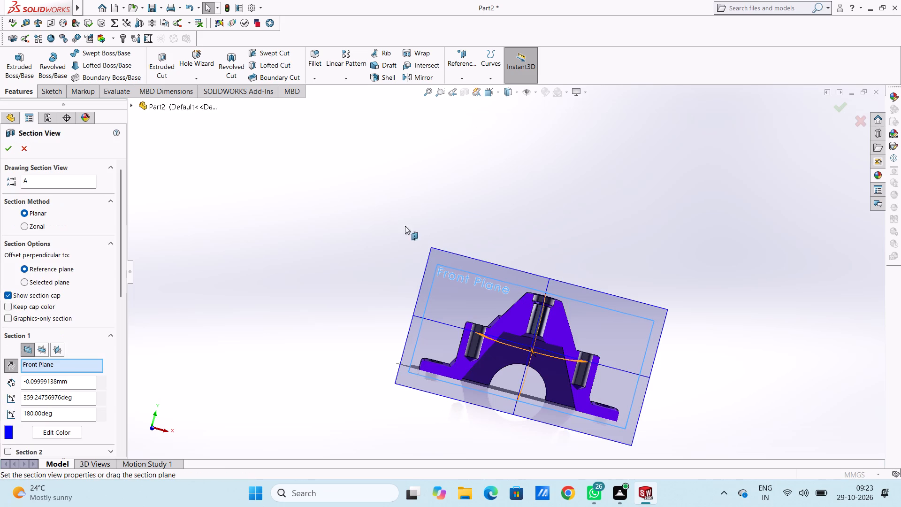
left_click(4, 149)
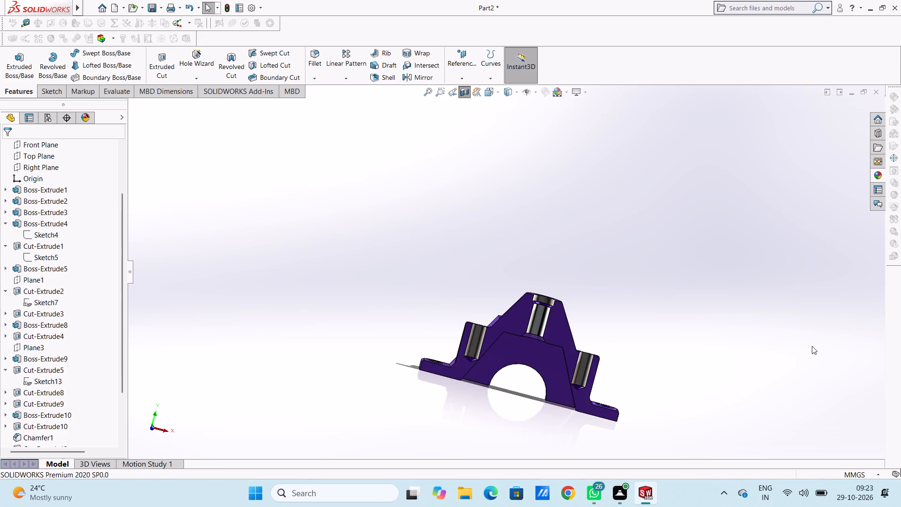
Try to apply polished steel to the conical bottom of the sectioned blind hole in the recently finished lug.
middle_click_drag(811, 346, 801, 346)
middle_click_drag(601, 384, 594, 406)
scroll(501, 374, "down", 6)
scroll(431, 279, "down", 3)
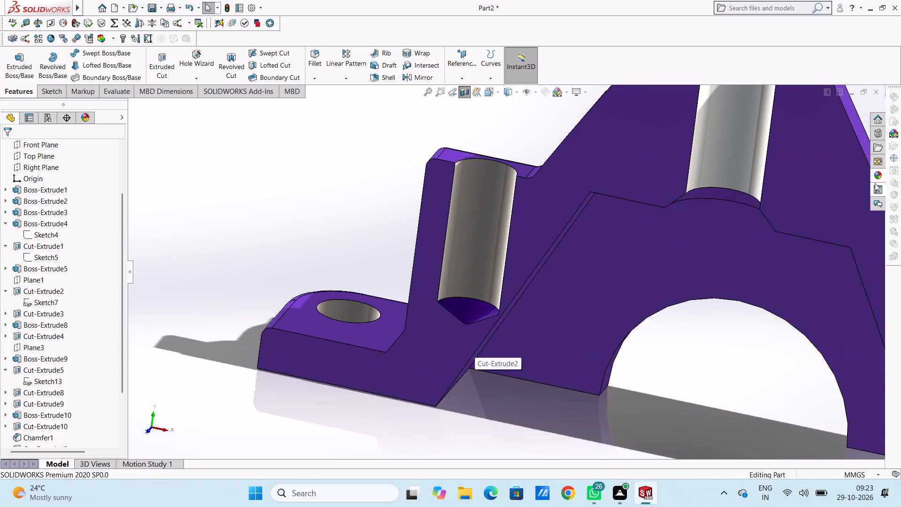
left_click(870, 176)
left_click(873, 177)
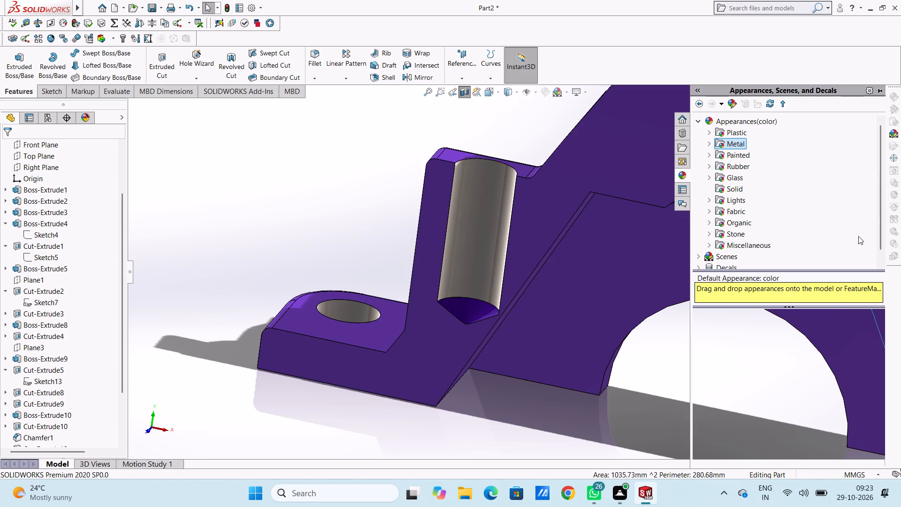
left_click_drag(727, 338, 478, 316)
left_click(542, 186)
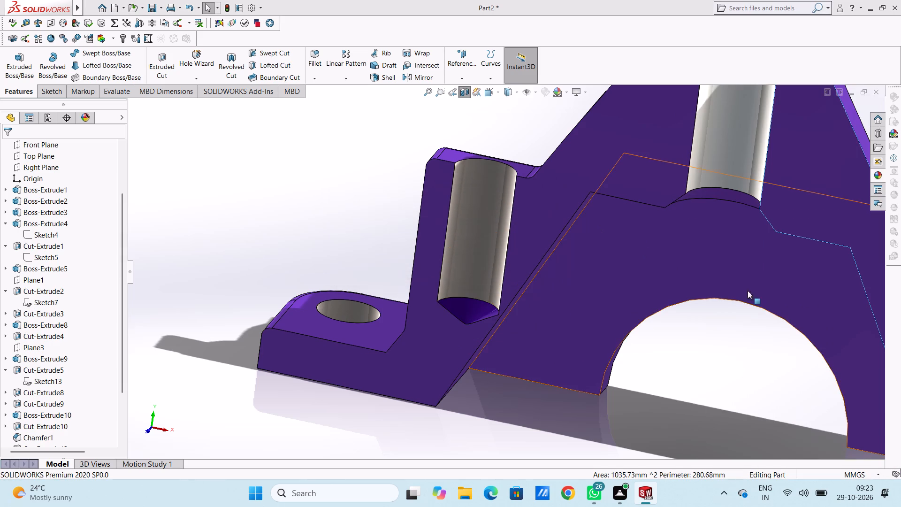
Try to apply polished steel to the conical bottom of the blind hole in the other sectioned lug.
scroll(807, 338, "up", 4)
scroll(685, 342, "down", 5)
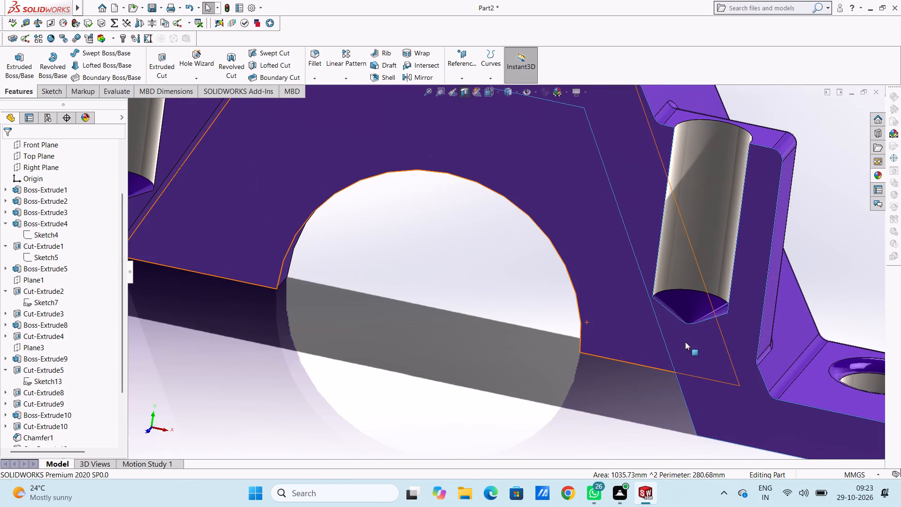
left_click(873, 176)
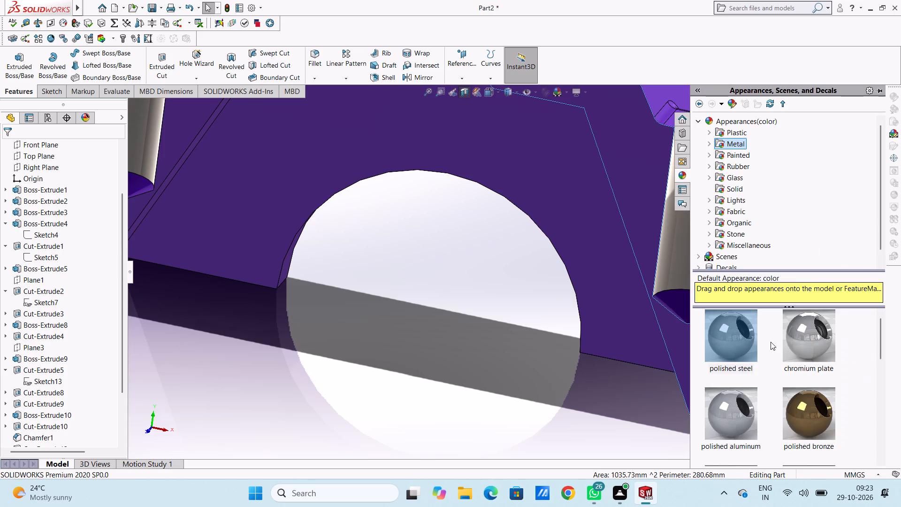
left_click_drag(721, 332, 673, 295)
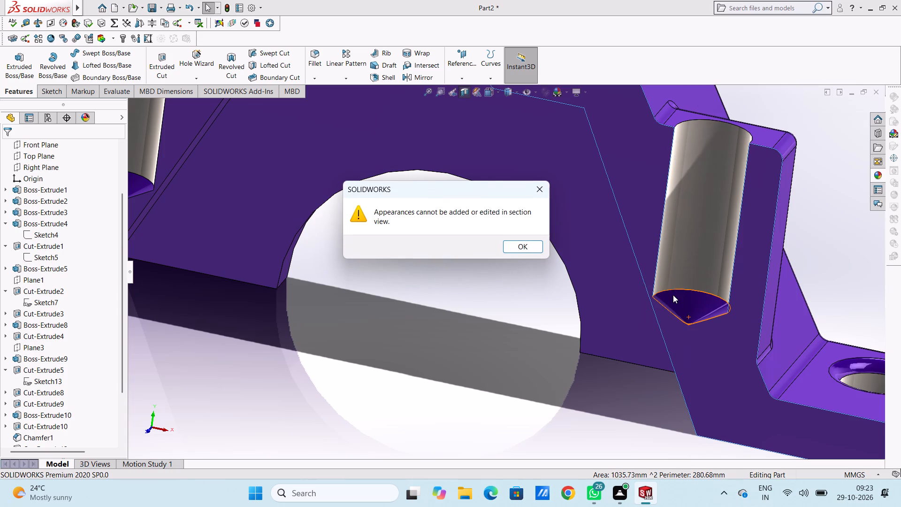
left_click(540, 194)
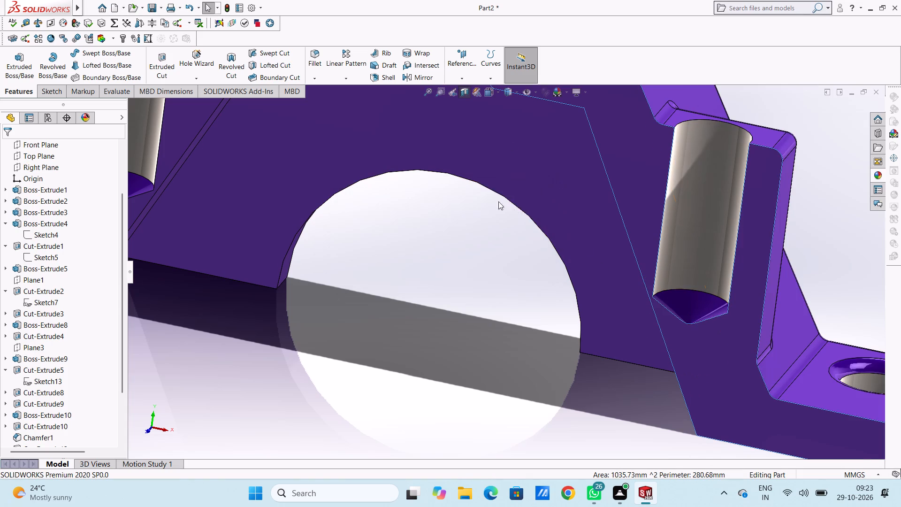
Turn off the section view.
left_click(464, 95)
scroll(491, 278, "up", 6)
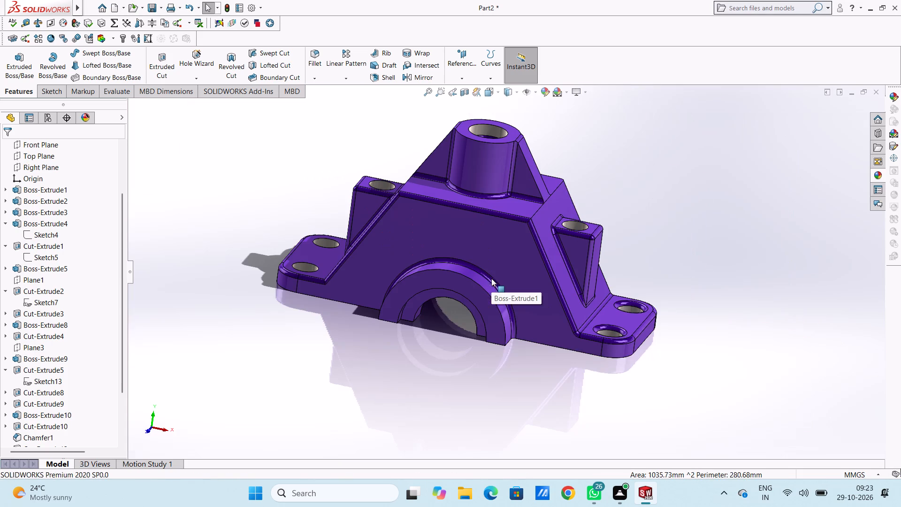
Colour the Fillet1 feature along the housing's body, lug, arch and flange edges dark magenta from the standard swatches.
middle_click(525, 368)
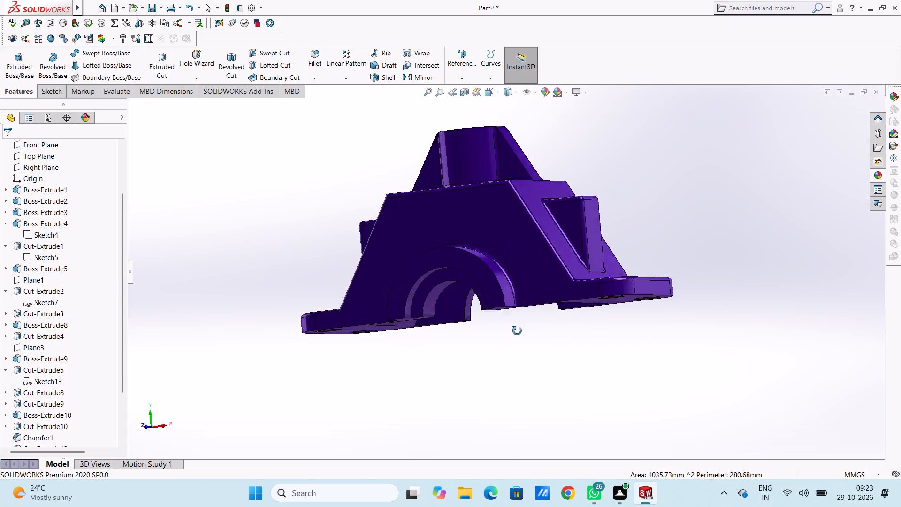
scroll(116, 372, "down", 4)
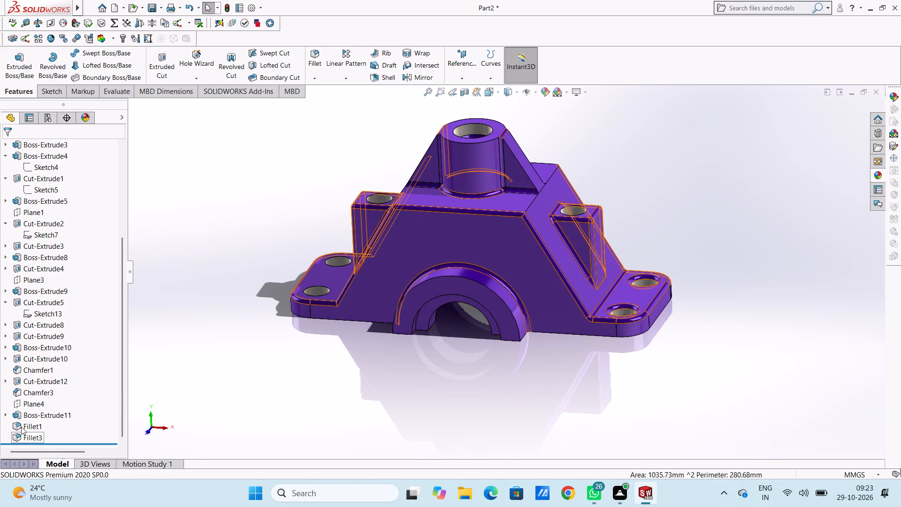
left_click(21, 427)
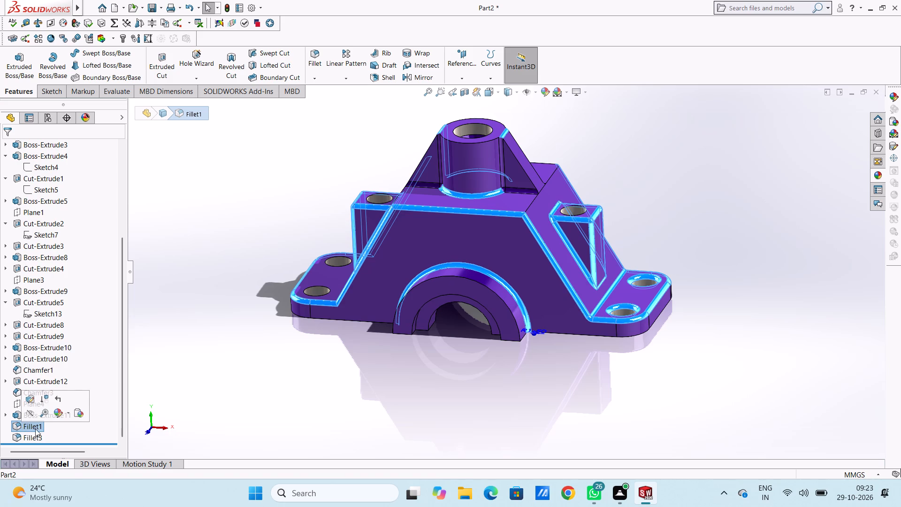
left_click(58, 415)
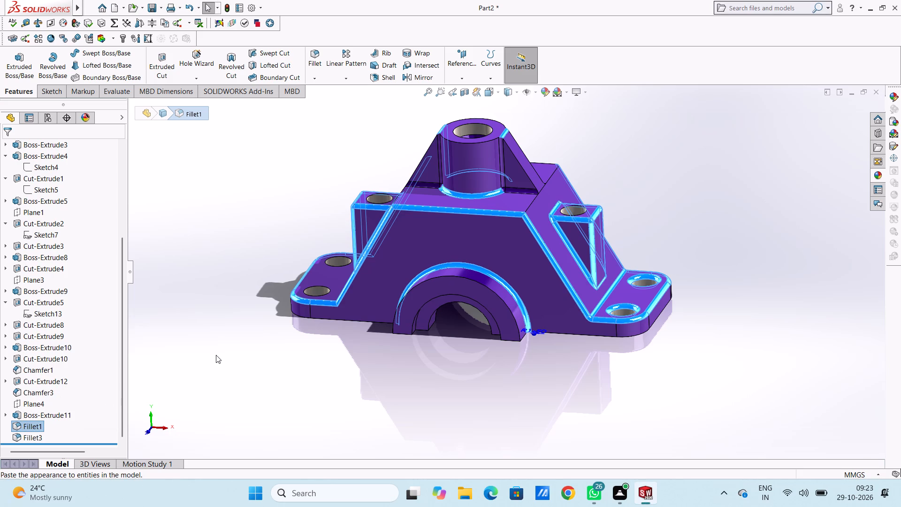
left_click(544, 97)
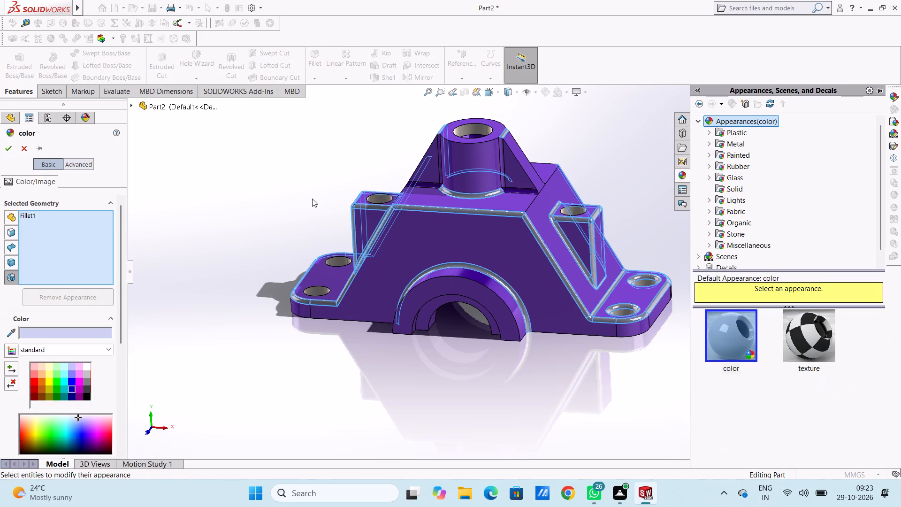
left_click(55, 384)
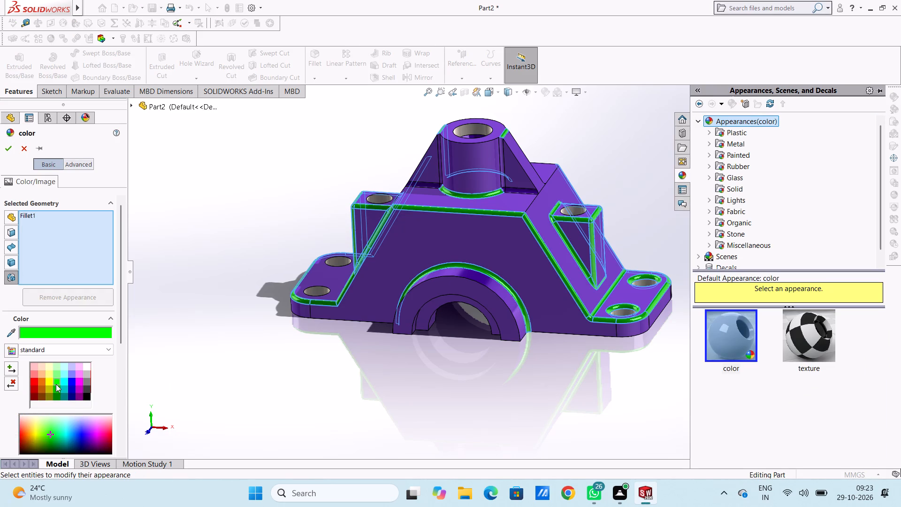
left_click(81, 390)
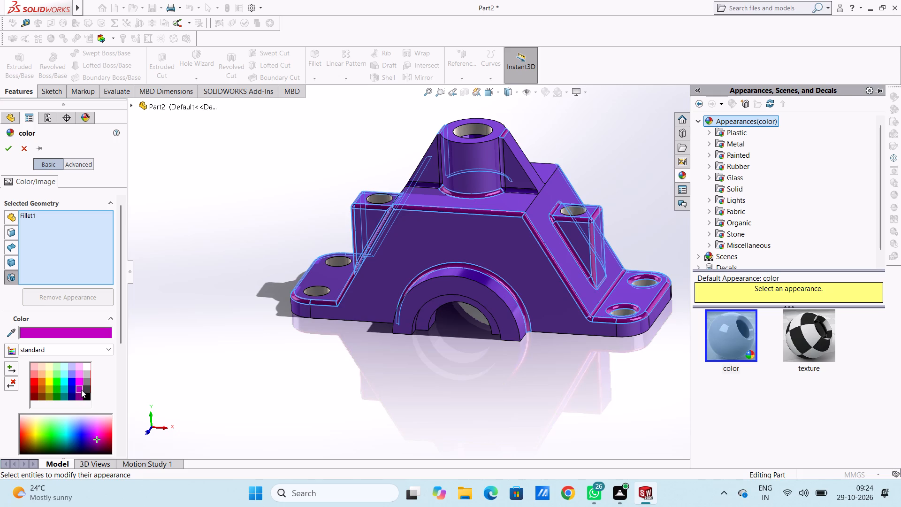
left_click(6, 152)
Colour the Fillet3 feature, where the ribs meet the cylindrical boss and body, the same dark magenta.
scroll(103, 409, "down", 3)
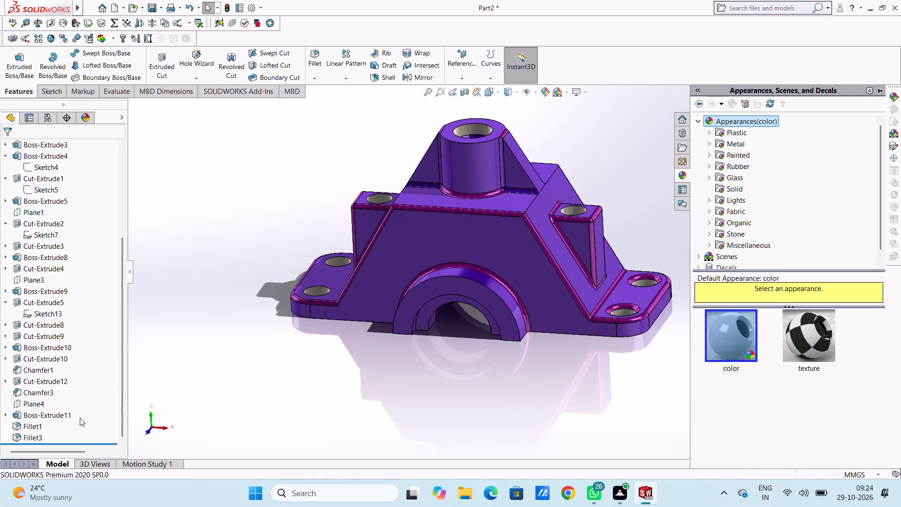
left_click(37, 433)
left_click(74, 417)
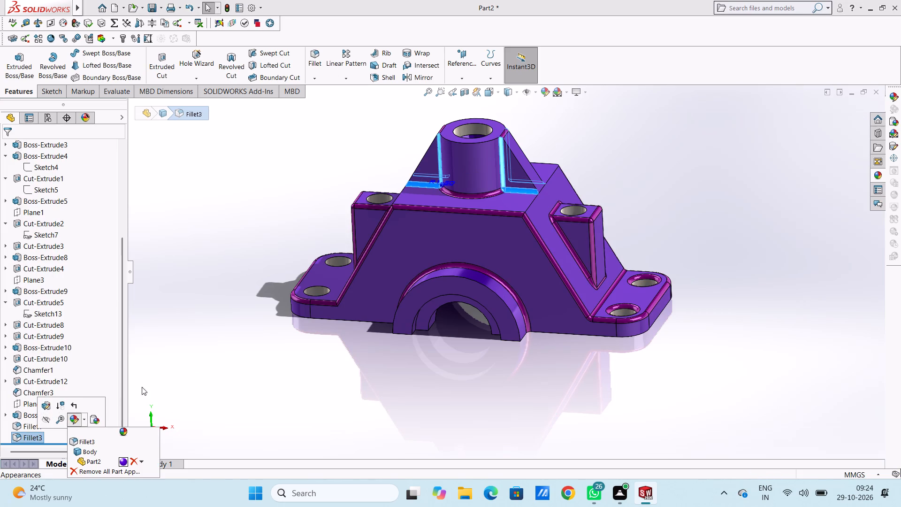
left_click(73, 419)
left_click(85, 443)
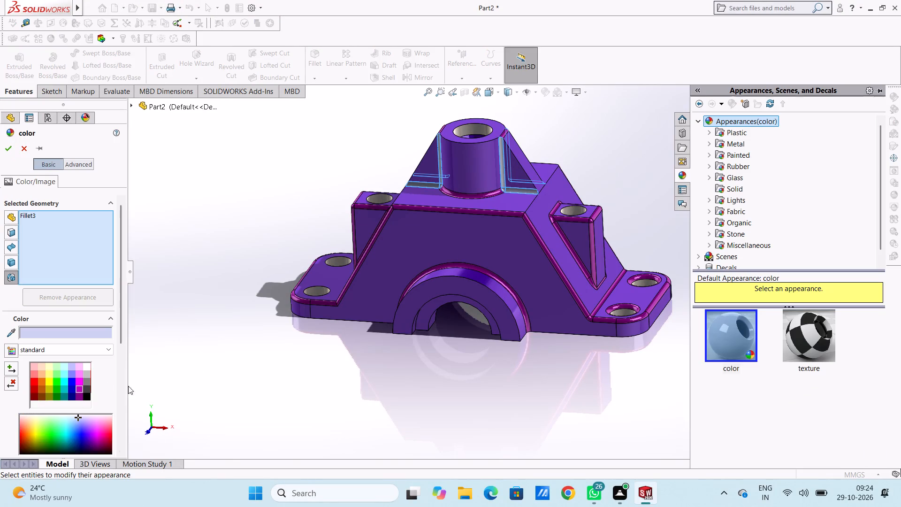
left_click(77, 388)
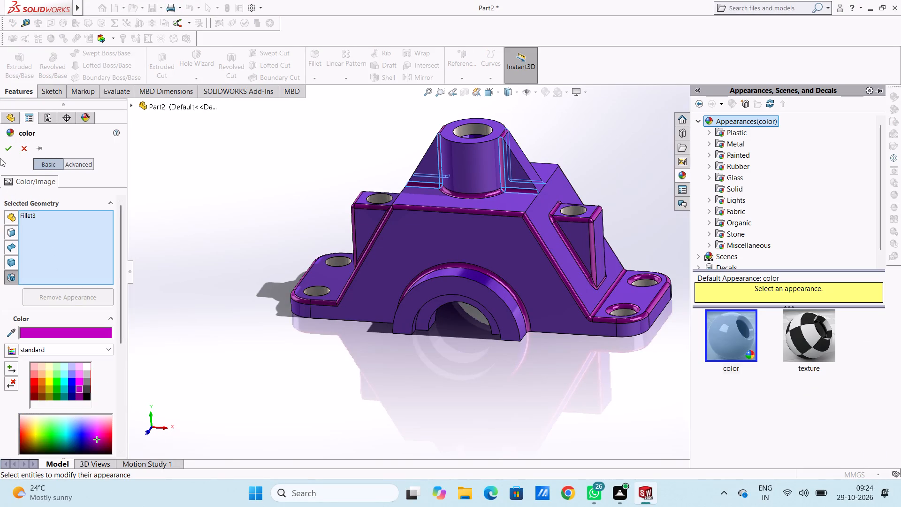
left_click(6, 146)
left_click(193, 290)
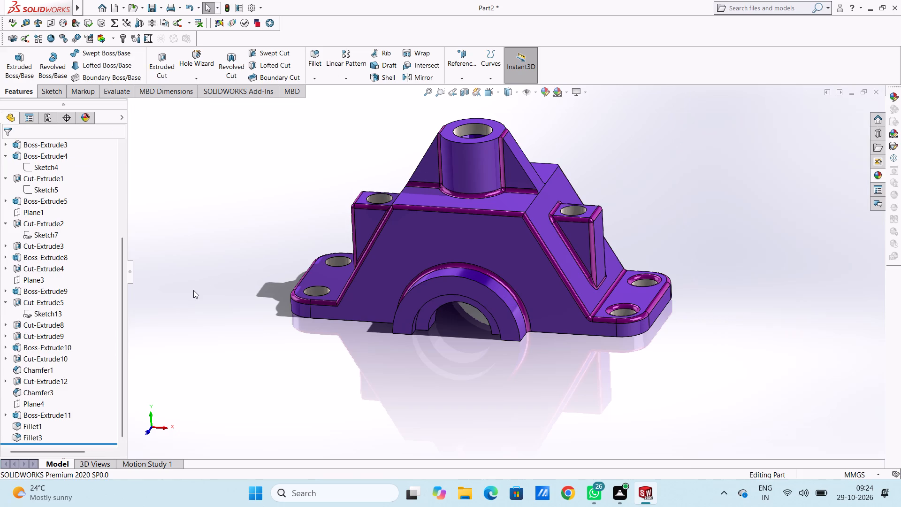
Look over the coloured housing from above and the front, and return it to the isometric view.
middle_click_drag(224, 261, 209, 315)
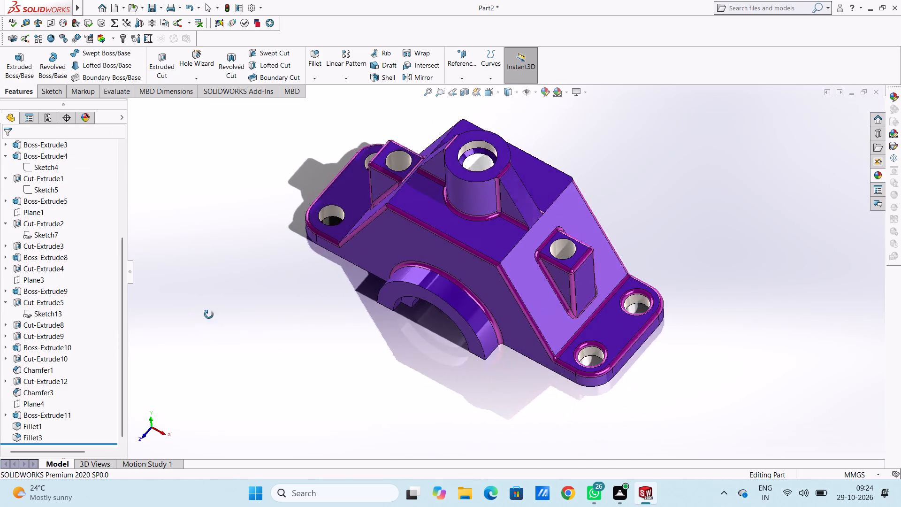
middle_click_drag(209, 315, 223, 267)
key("Escape")
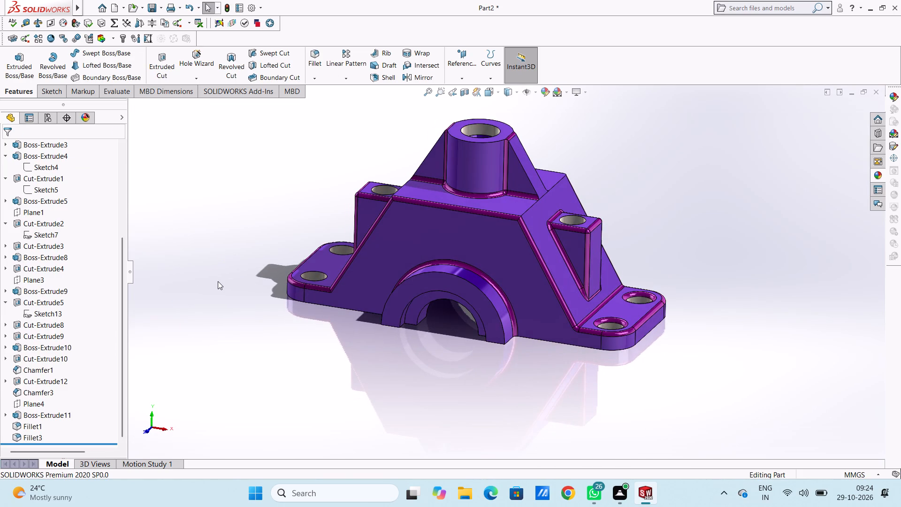
key("Escape")
key("ctrl+7")
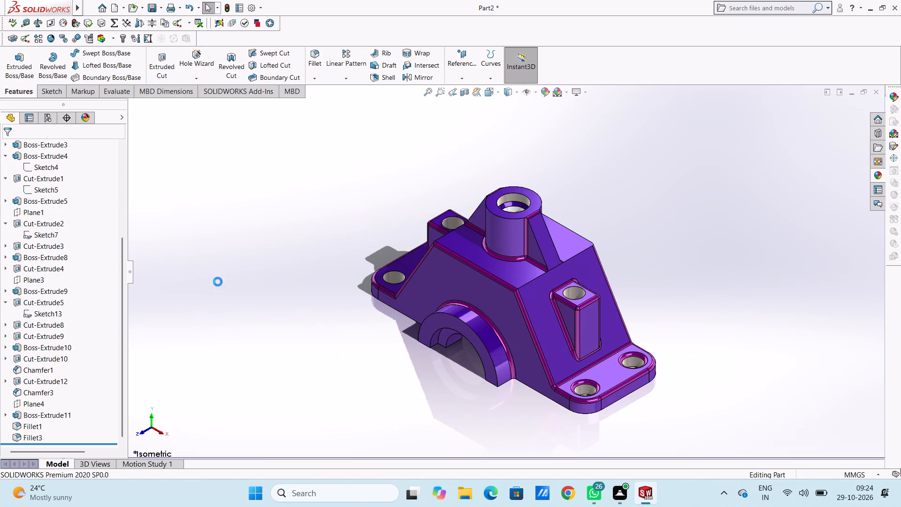
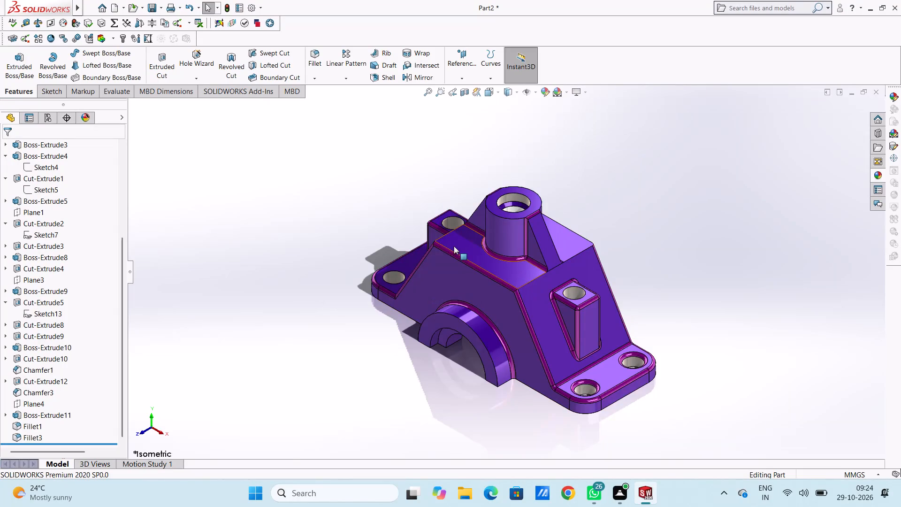
Apply the polished bronze metal appearance to the bottom face of the blind hole in the +X side's square lug.
scroll(442, 230, "down", 2)
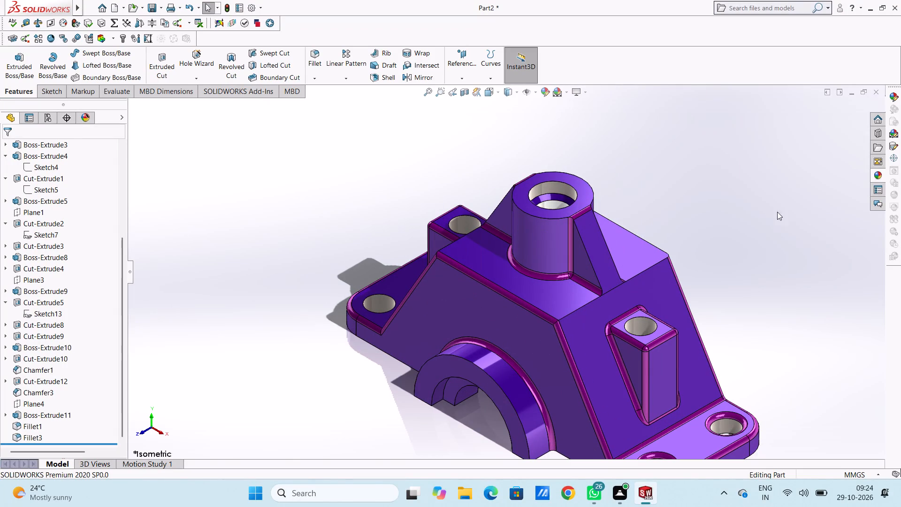
scroll(647, 348, "down", 2)
middle_click_drag(629, 313, 637, 427)
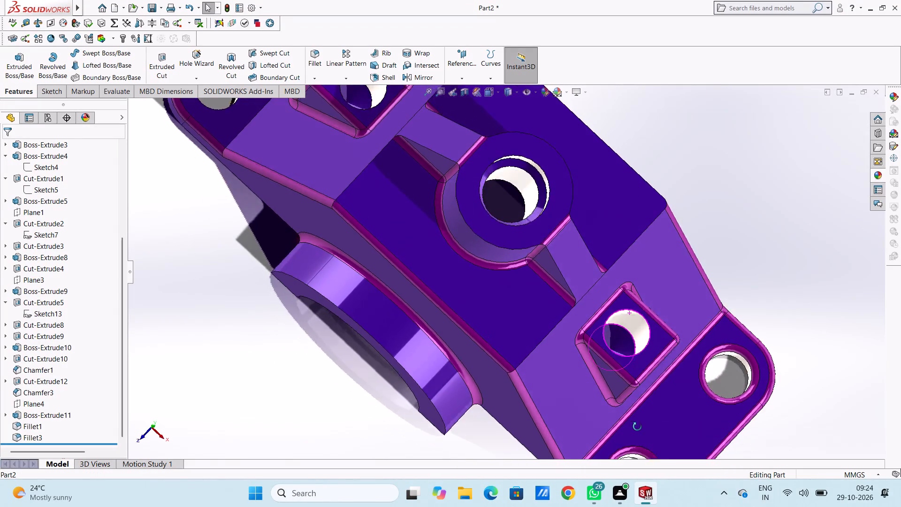
middle_click_drag(637, 427, 637, 443)
scroll(612, 354, "down", 5)
left_click(881, 173)
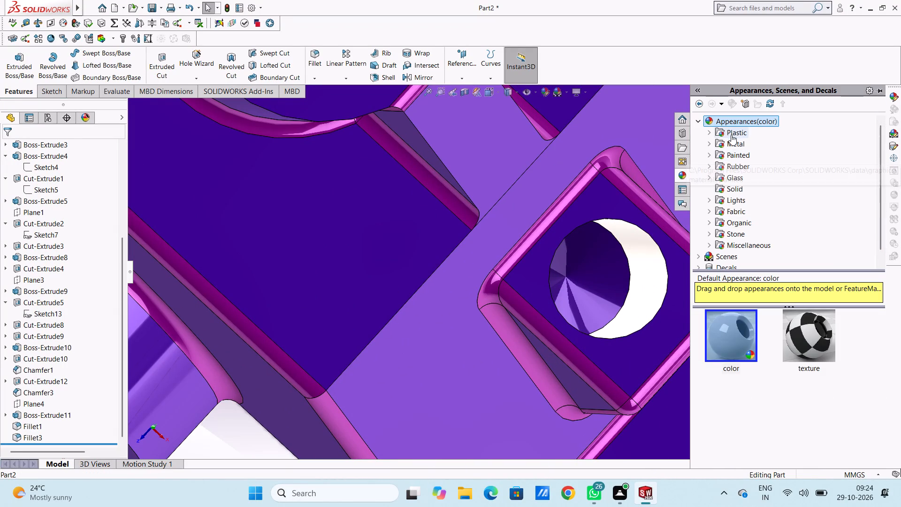
left_click(732, 146)
left_click_drag(813, 414, 672, 363)
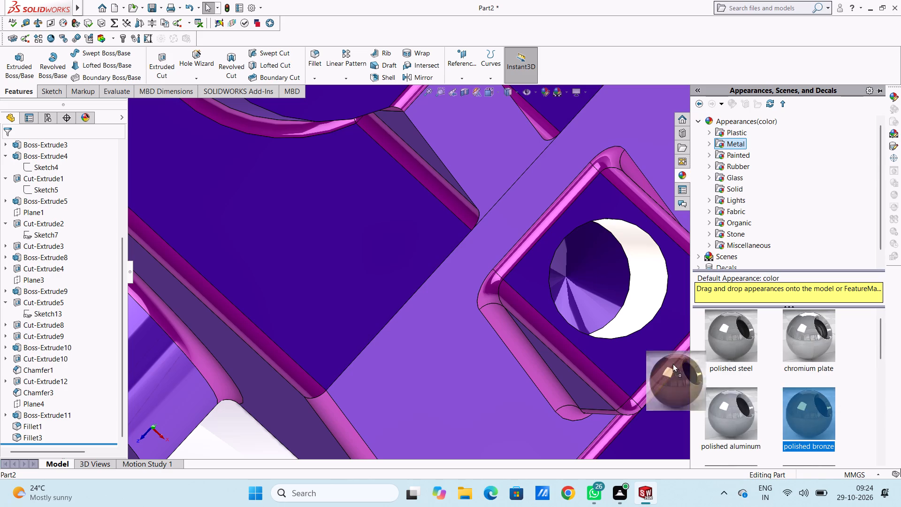
left_click_drag(672, 363, 611, 278)
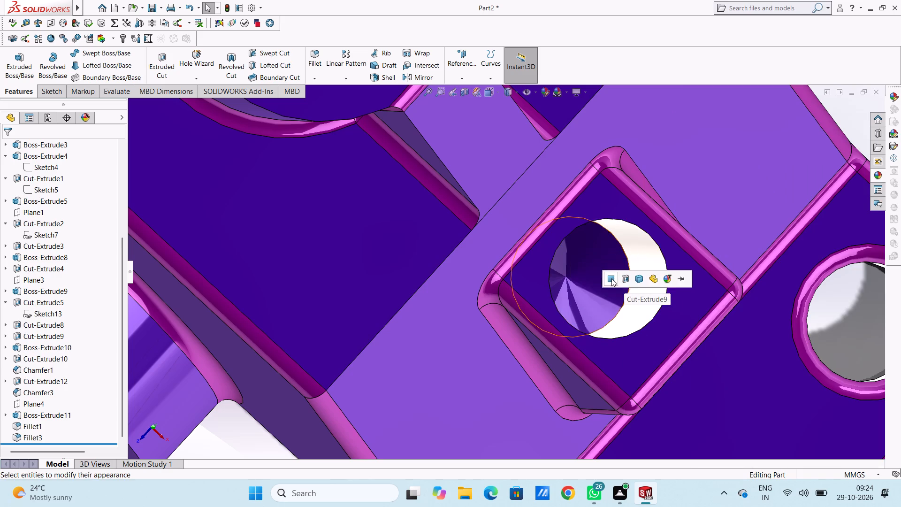
left_click(611, 278)
Apply polished bronze to the bottom face of the matching blind hole in the opposite square lug.
scroll(604, 283, "up", 4)
scroll(429, 264, "up", 3)
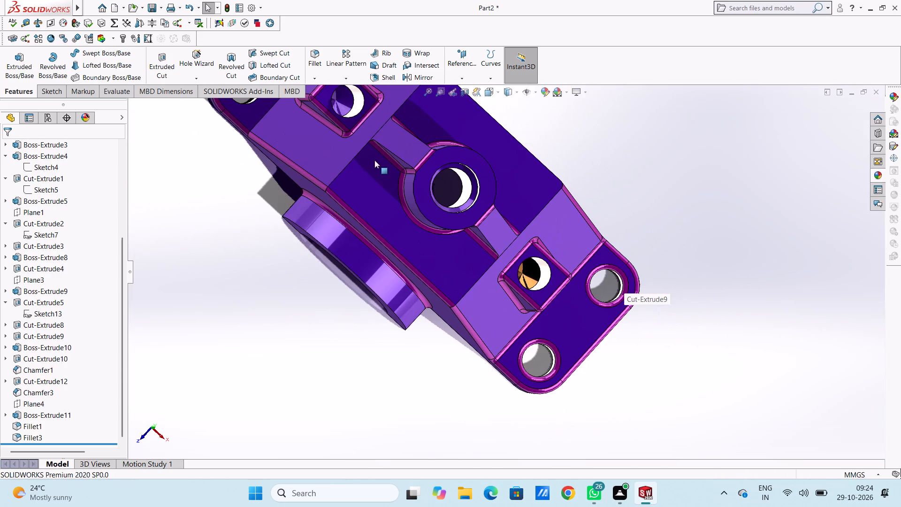
scroll(386, 178, "down", 1)
scroll(386, 178, "up", 4)
scroll(400, 182, "down", 6)
scroll(443, 178, "down", 6)
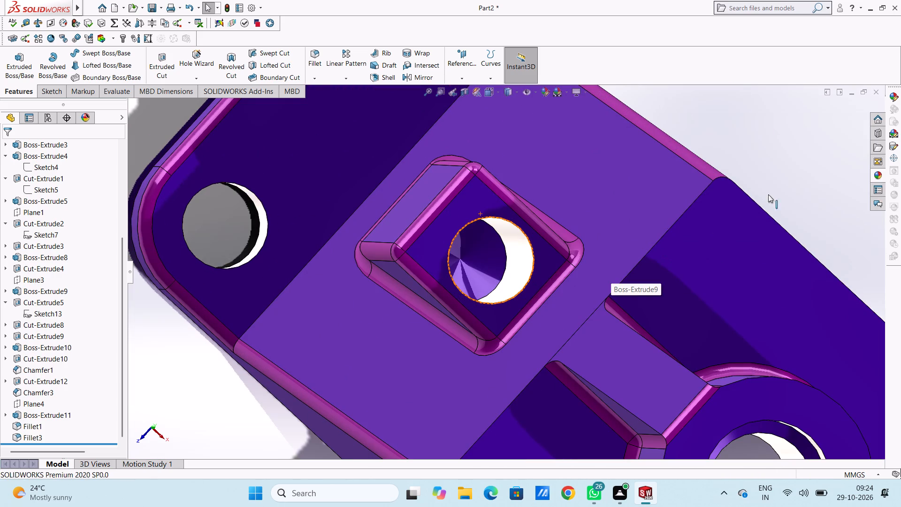
left_click(878, 172)
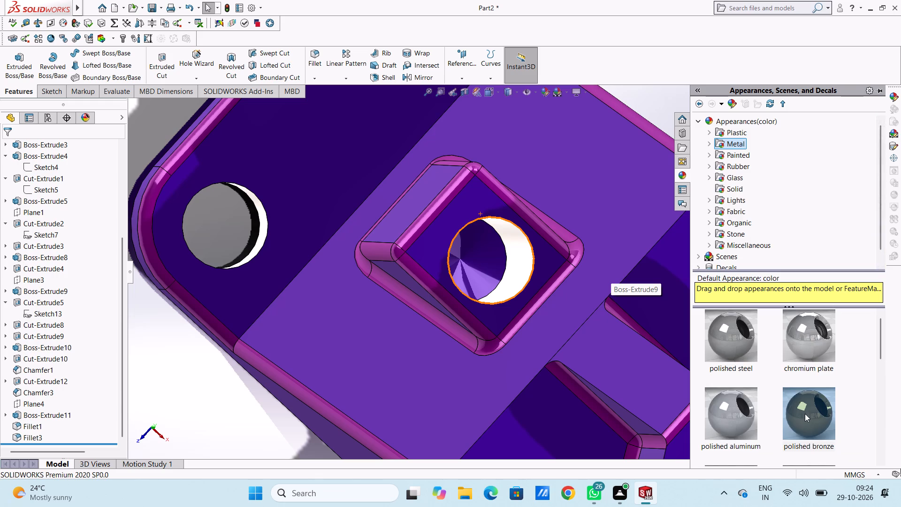
left_click_drag(805, 414, 485, 264)
left_click(485, 264)
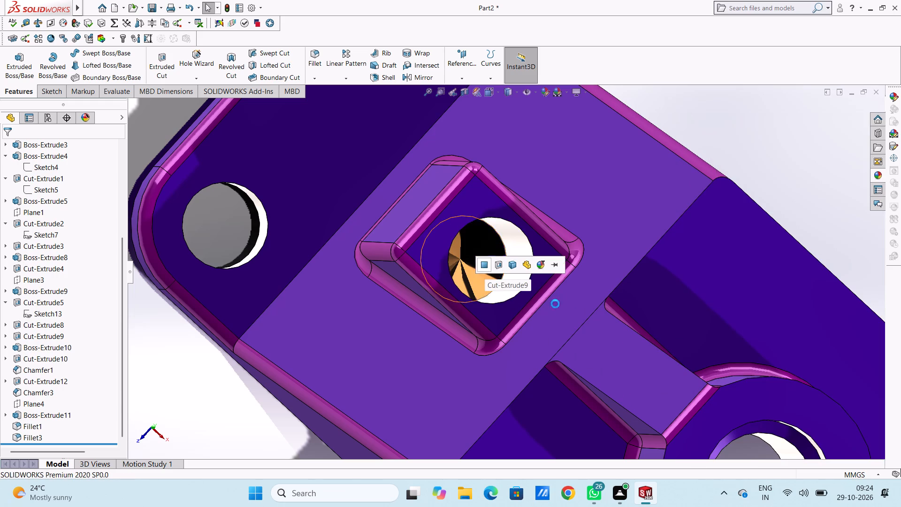
Clear the selection and return the whole housing to the isometric view.
scroll(578, 305, "up", 10)
middle_click_drag(563, 361, 548, 248)
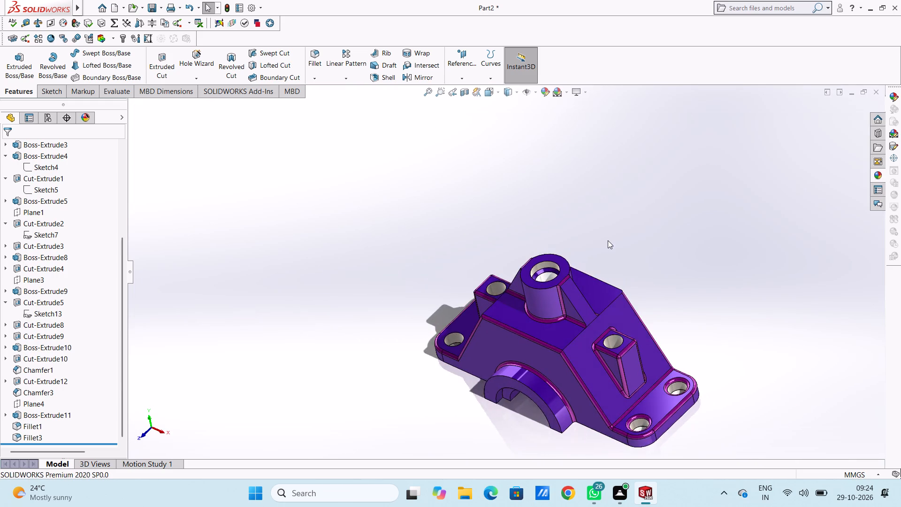
scroll(608, 240, "up", 1)
key("Escape")
key("Escape")
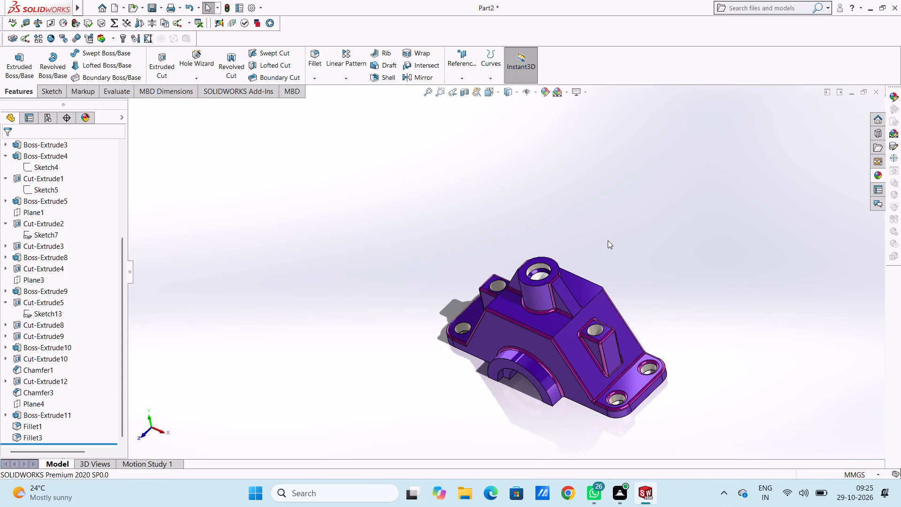
key("ctrl+7")
Save the part in the Documents folder under the name Pedestal Bearing Housing.
key("ctrl+s")
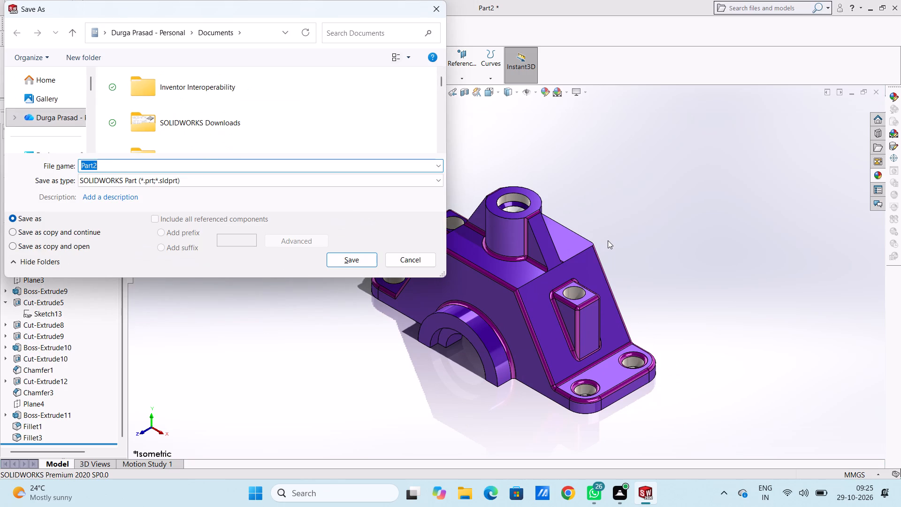
key("ctrl+v")
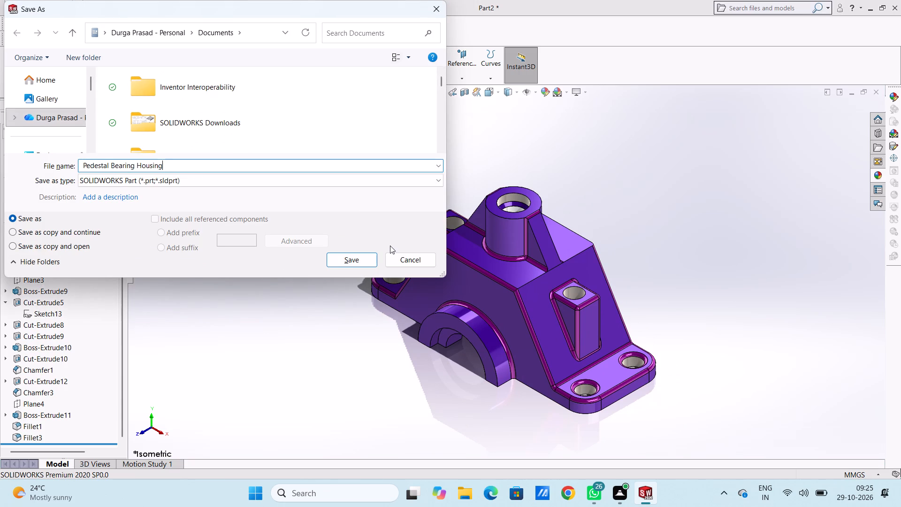
left_click(351, 257)
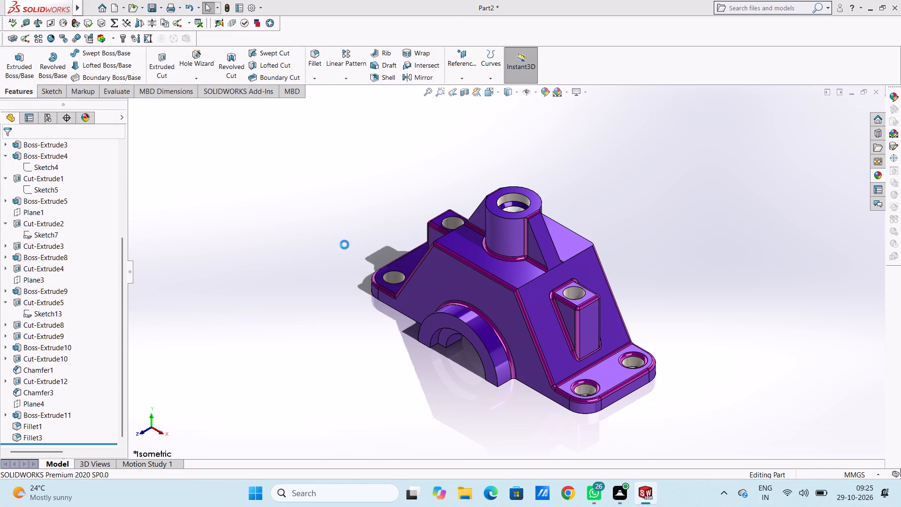
left_click(328, 234)
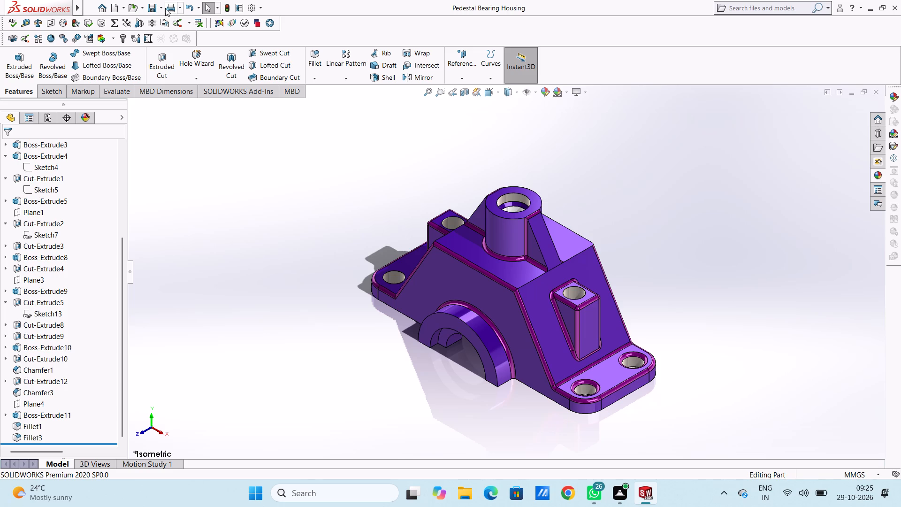
Save the housing as an Adobe PDF file named Pedestal Bearing Housing in the Documents folder.
left_click(160, 6)
left_click(175, 31)
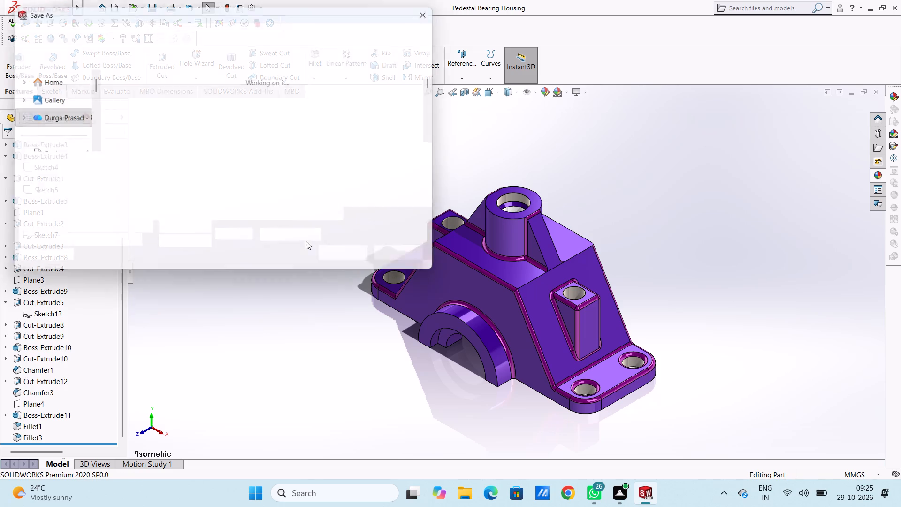
left_click(260, 181)
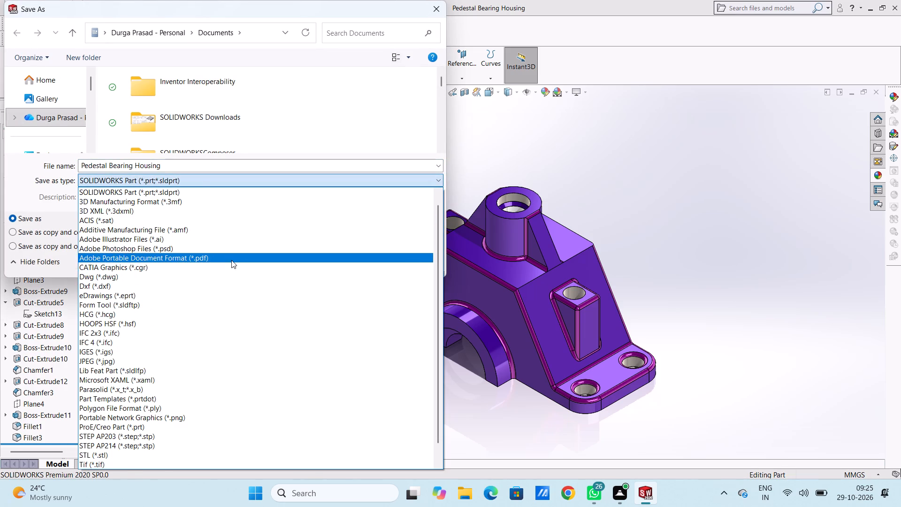
left_click(231, 260)
left_click(343, 281)
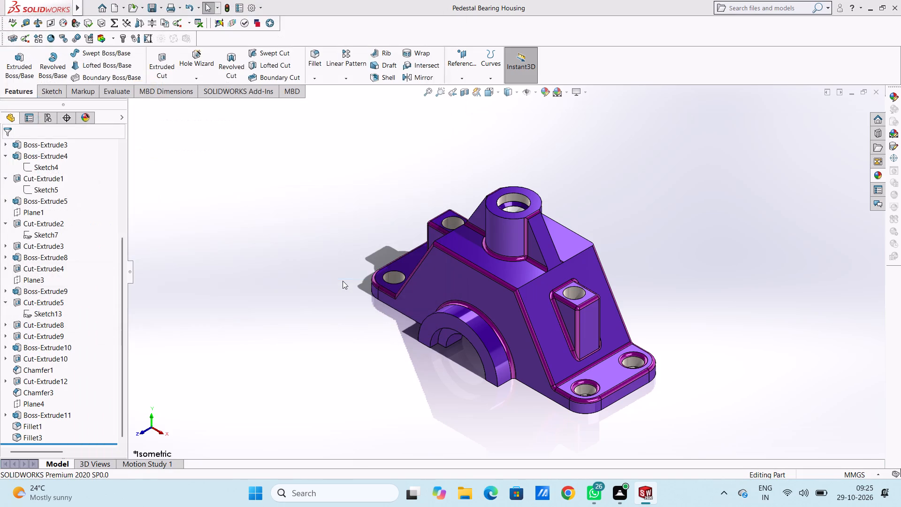